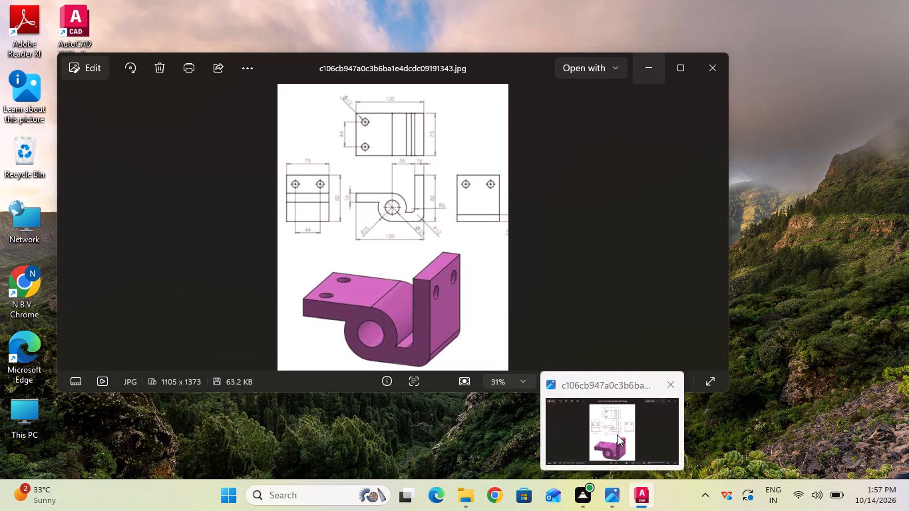
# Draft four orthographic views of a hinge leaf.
# Examine the reference drawing of the bracket, reading the dimensions in its top, front and side views.
pyautogui.click(617, 434)
pyautogui.scroll(4, 546, 297)
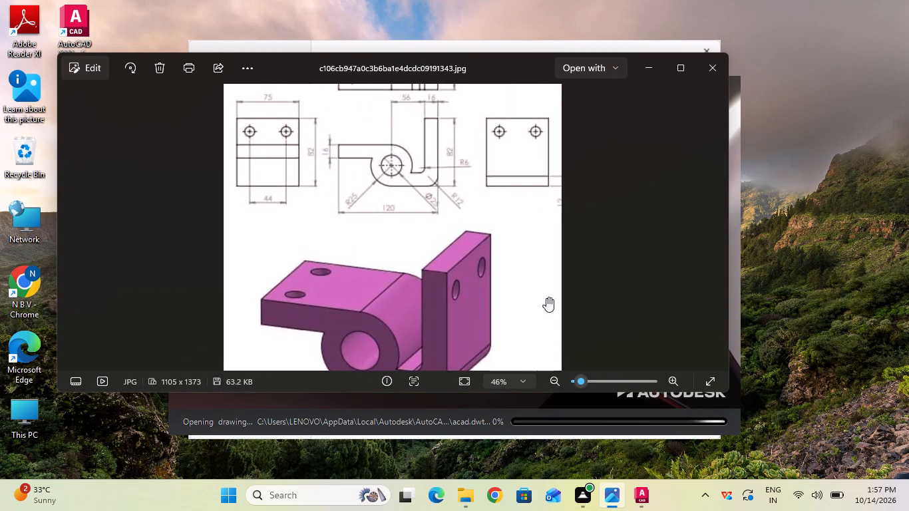
pyautogui.scroll(2, 546, 297)
pyautogui.moveTo(495, 274); pyautogui.dragTo(498, 419, button='middle')
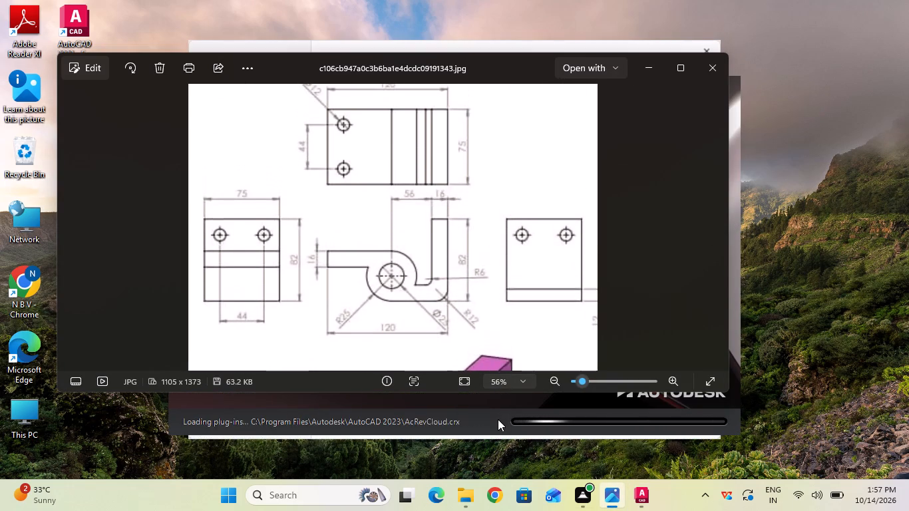
pyautogui.moveTo(498, 419); pyautogui.dragTo(493, 440, button='middle')
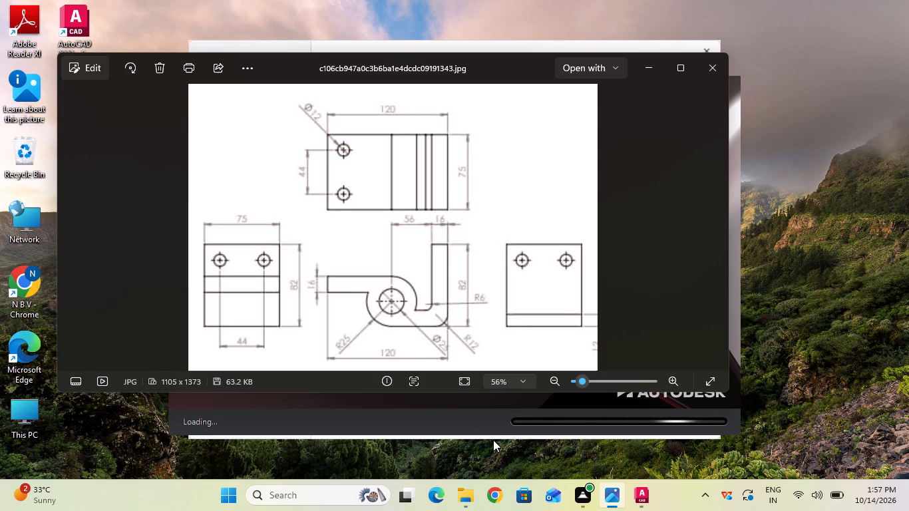
pyautogui.scroll(3, 305, 289)
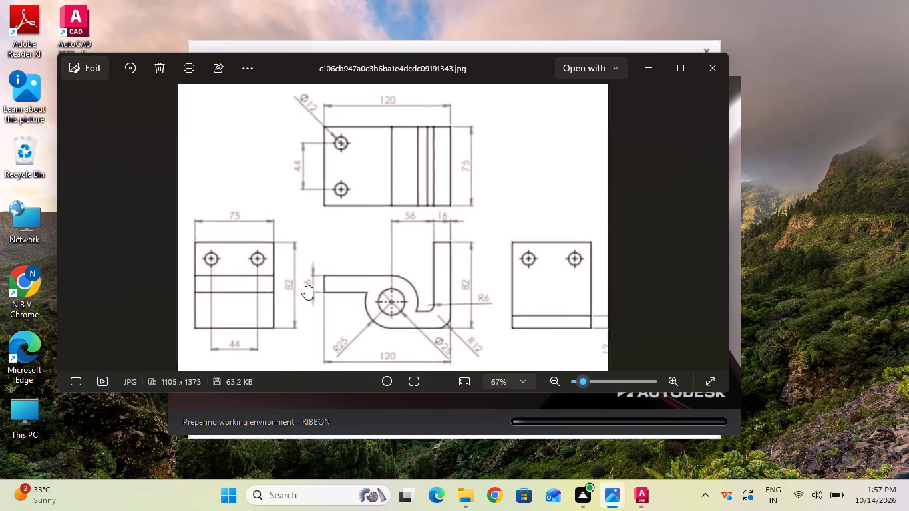
pyautogui.scroll(1, 305, 285)
pyautogui.scroll(-1, 305, 282)
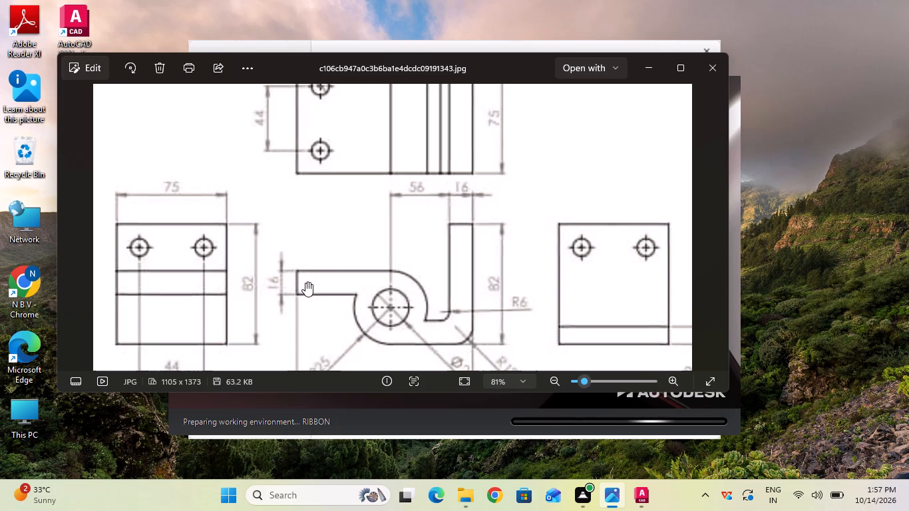
pyautogui.scroll(-3, 305, 282)
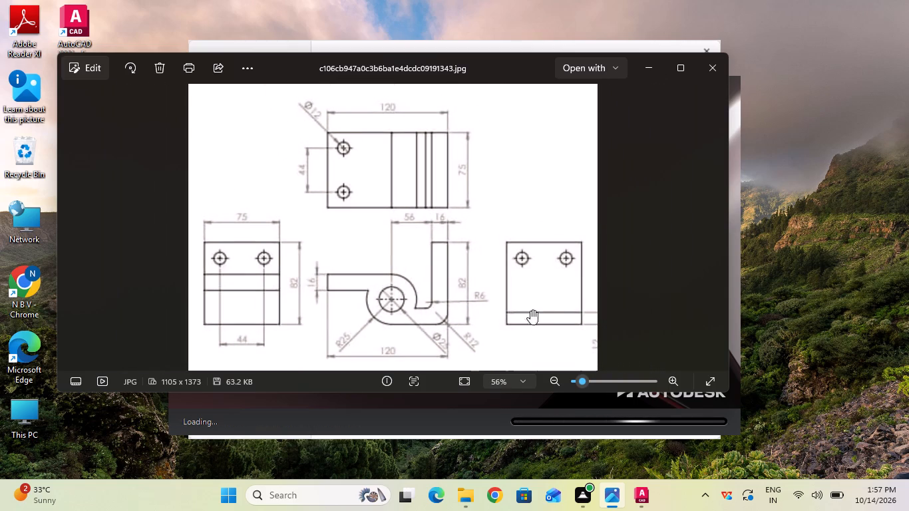
pyautogui.click(649, 73)
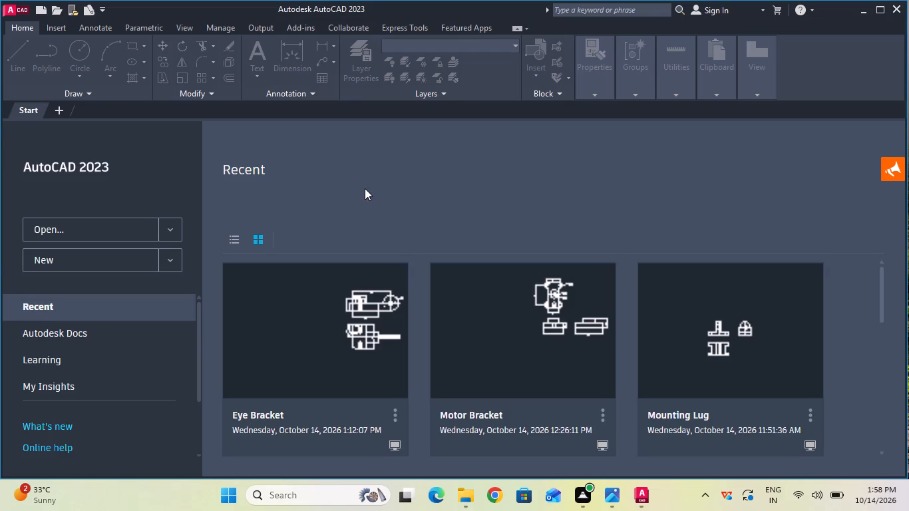
# Create a new blank drawing in AutoCAD.
pyautogui.click(116, 250)
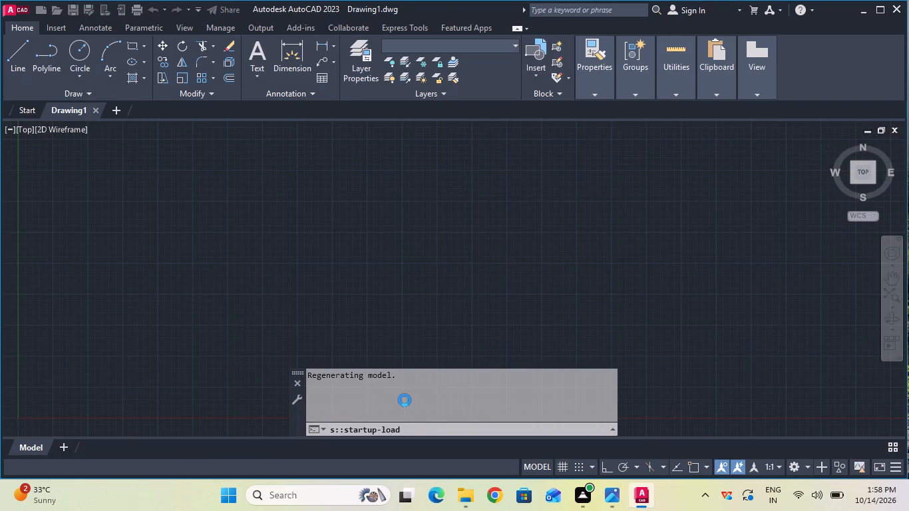
# Turn on command logging for the drawing with LOGFILEON.
pyautogui.click(412, 417)
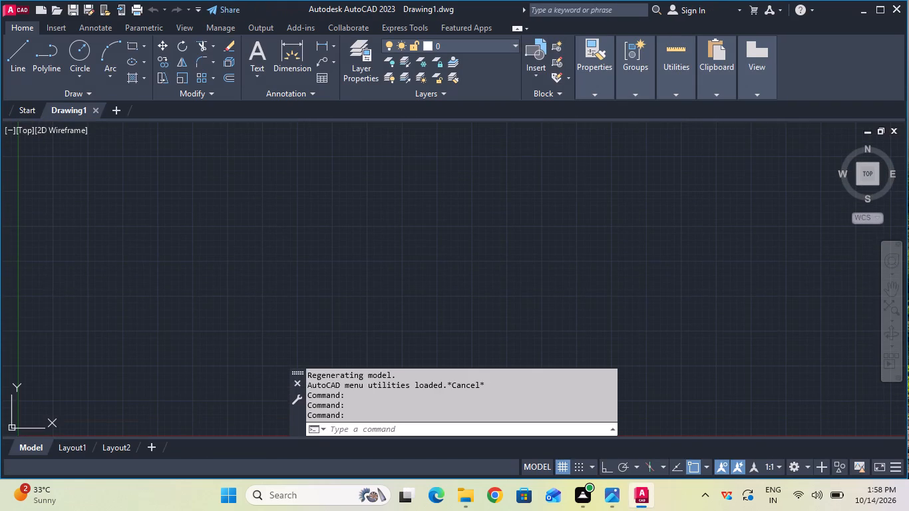
pyautogui.click(411, 422)
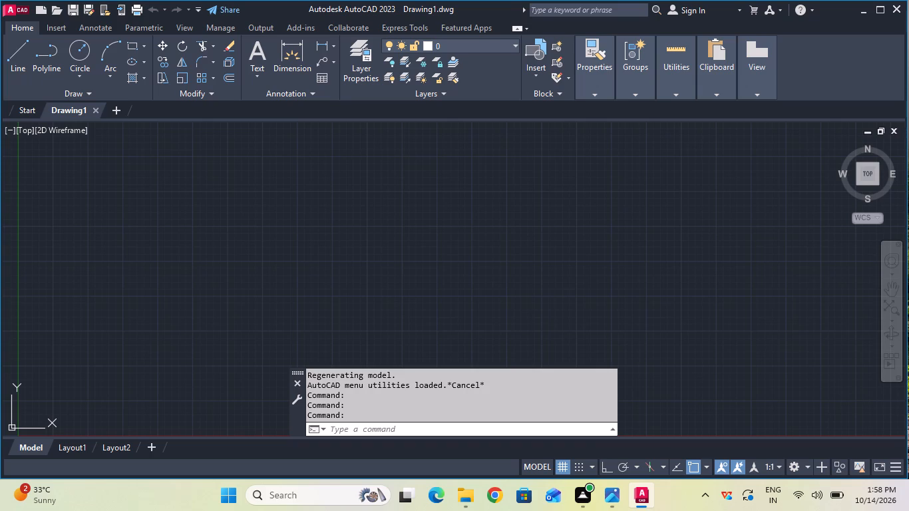
pyautogui.click(411, 422)
pyautogui.click(407, 425)
pyautogui.write('logd')
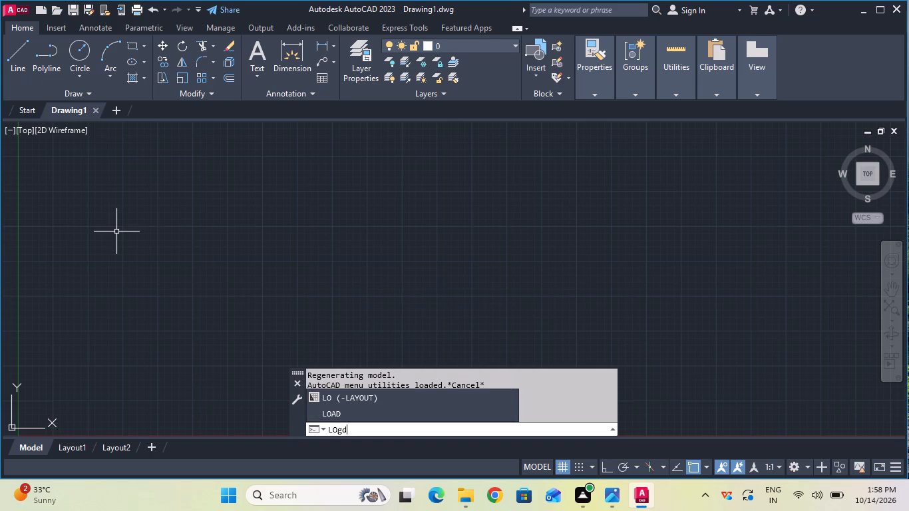
pyautogui.press('BackSpace')
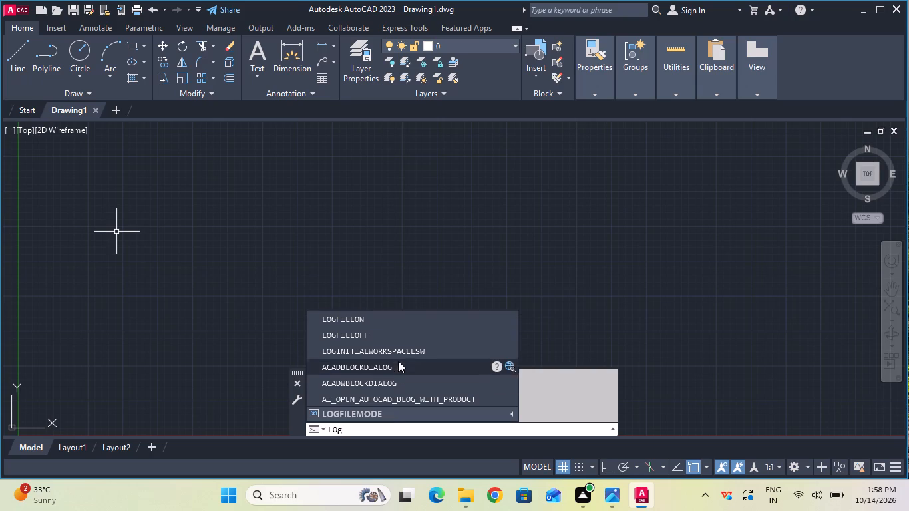
pyautogui.click(405, 321)
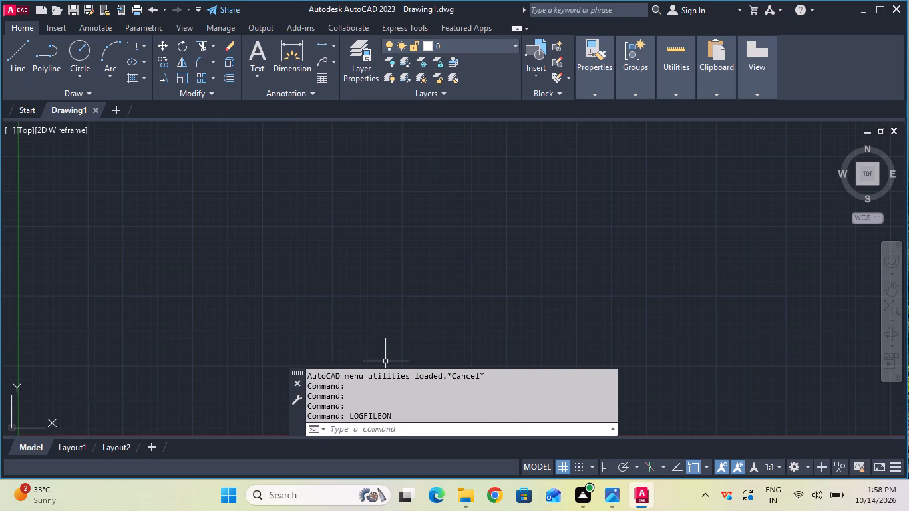
# Configure the drawing units to a length precision of 0 and an insertion scale in millimeters.
pyautogui.click(361, 424)
pyautogui.write('un')
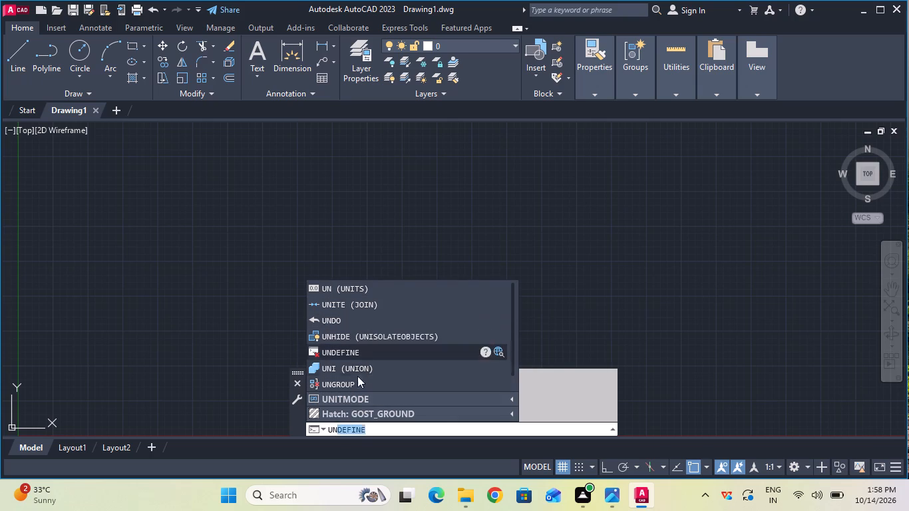
pyautogui.click(502, 433)
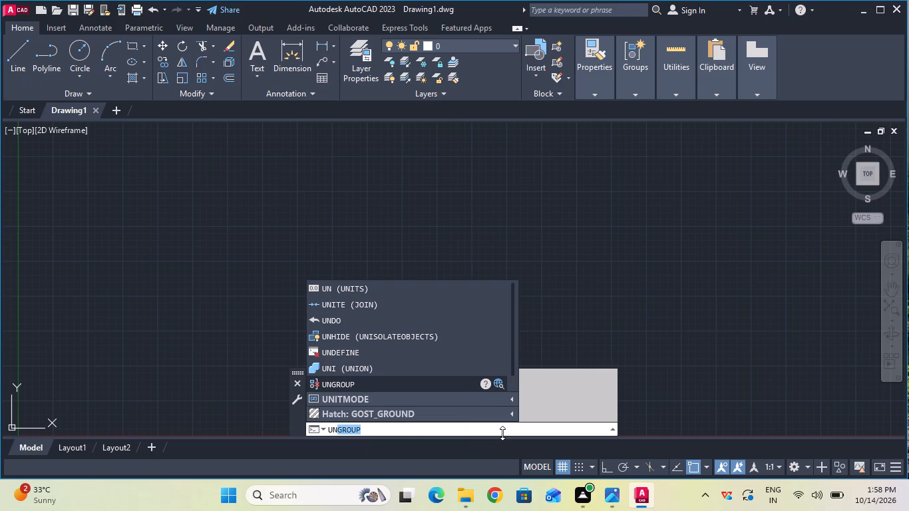
pyautogui.click(502, 433)
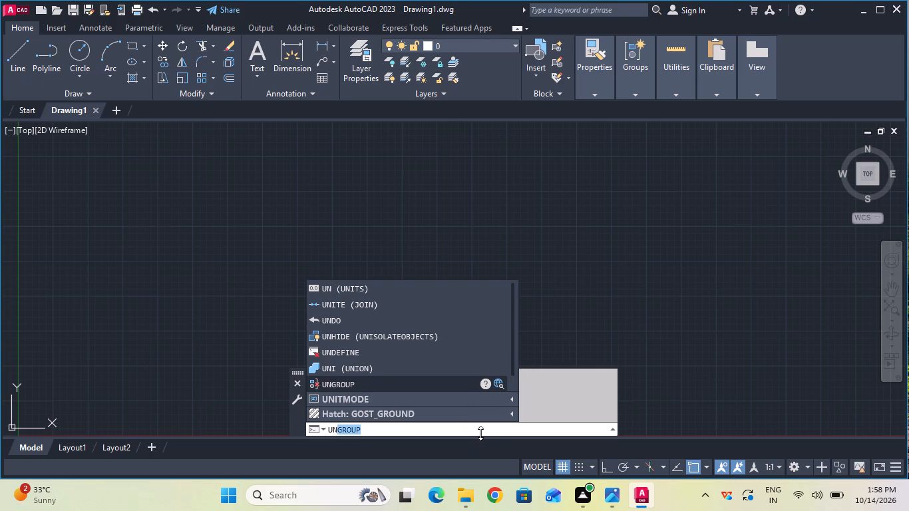
pyautogui.click(480, 433)
pyautogui.click(427, 429)
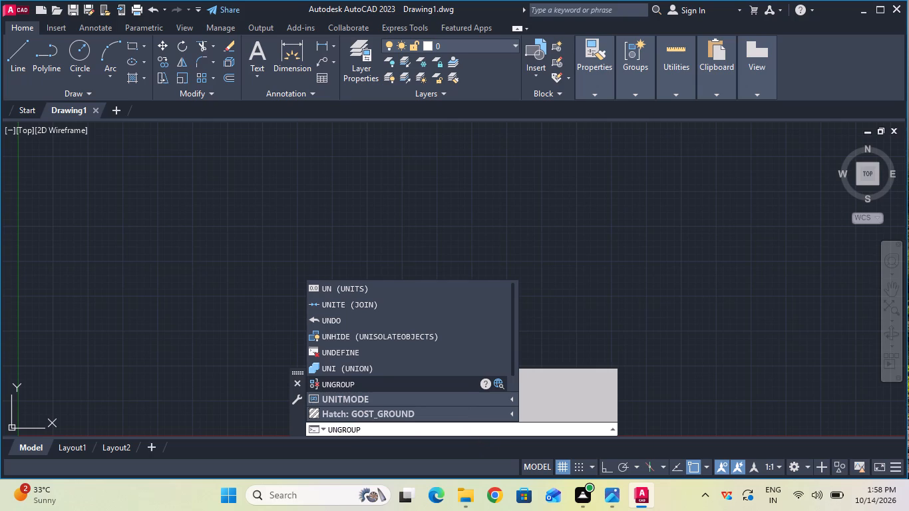
pyautogui.click(427, 429)
pyautogui.click(401, 430)
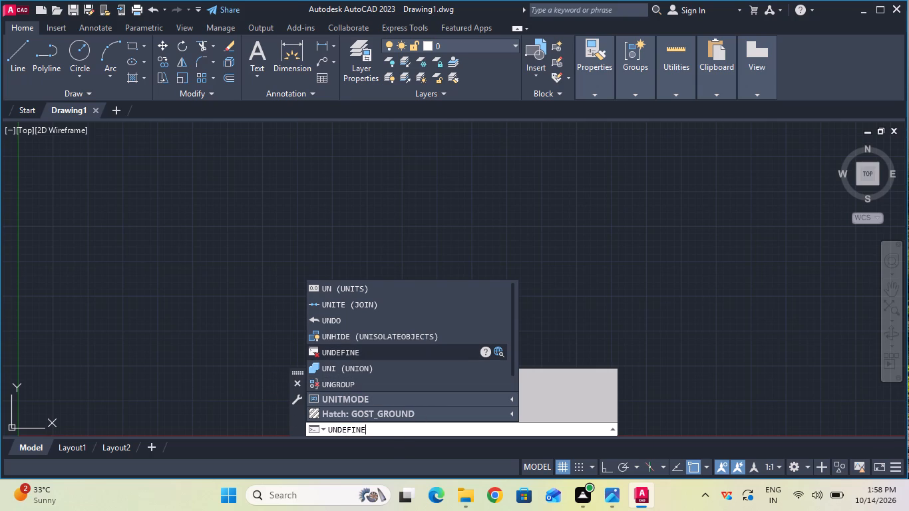
pyautogui.press('BackSpace')
pyautogui.press('BackSpace')
pyautogui.press('BackSpace')
pyautogui.press('BackSpace')
pyautogui.press('BackSpace')
pyautogui.press('BackSpace')
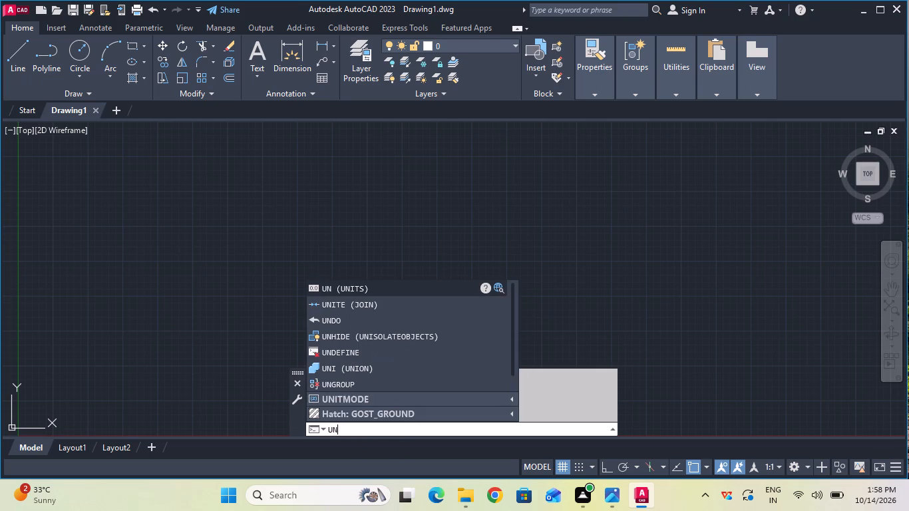
pyautogui.press('BackSpace')
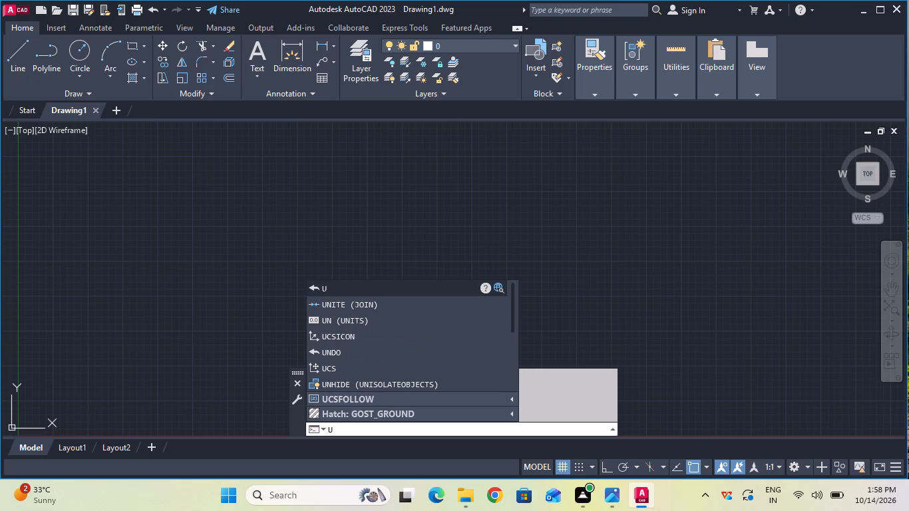
pyautogui.write('nit')
pyautogui.press('s')
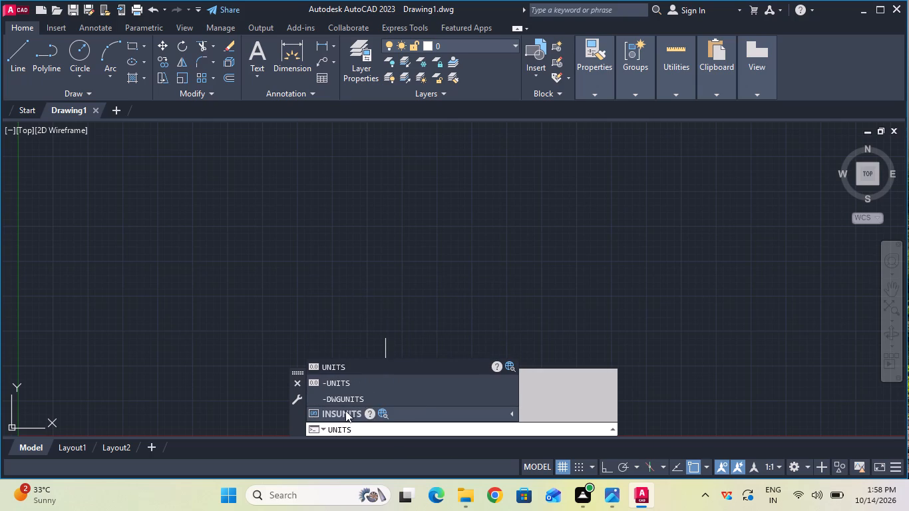
pyautogui.click(344, 364)
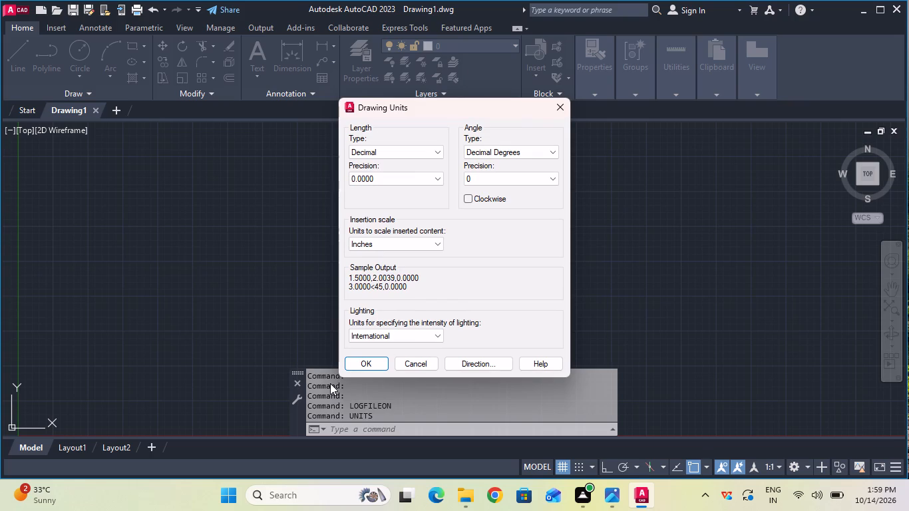
pyautogui.click(372, 175)
pyautogui.click(375, 186)
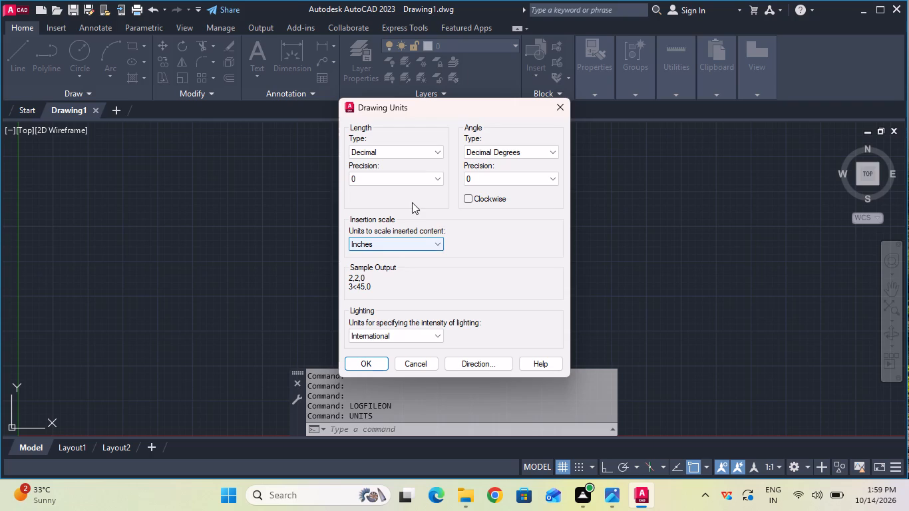
pyautogui.click(413, 238)
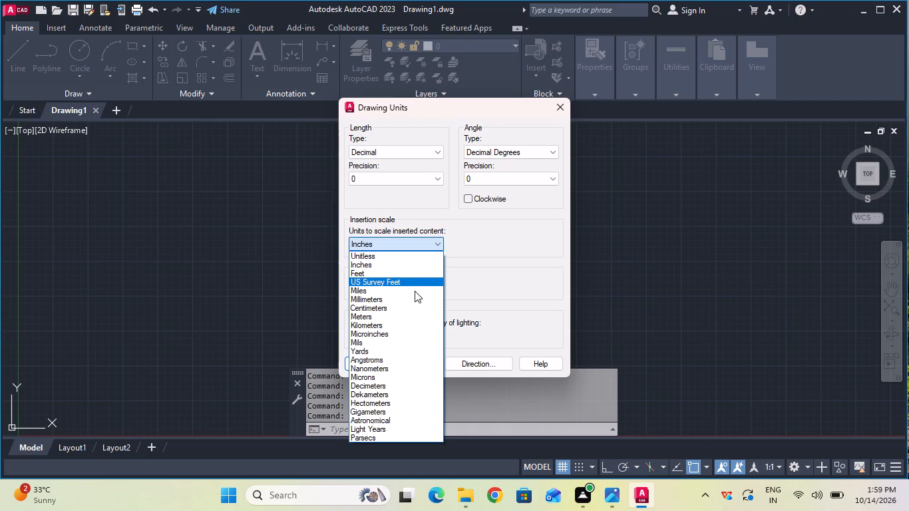
pyautogui.click(414, 302)
pyautogui.click(363, 361)
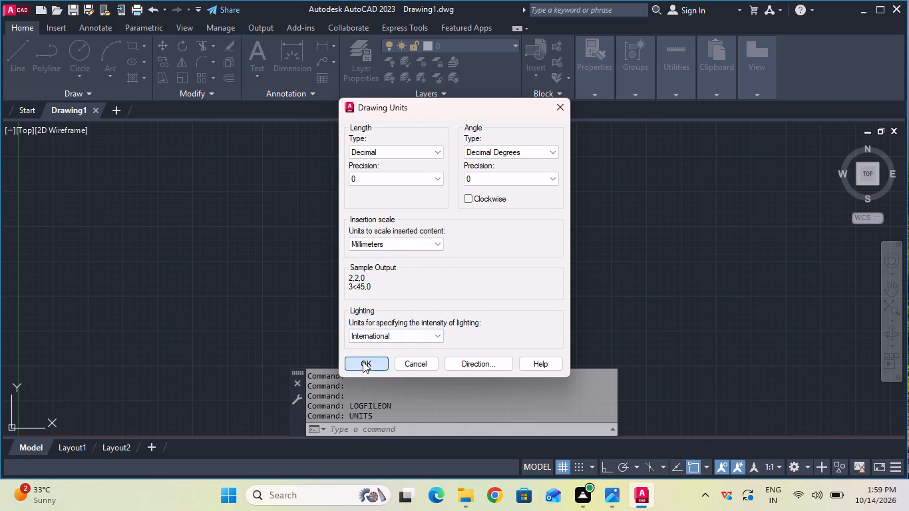
# Modify the Standard dimension style to use a linear dimension precision of 0.
pyautogui.click(368, 432)
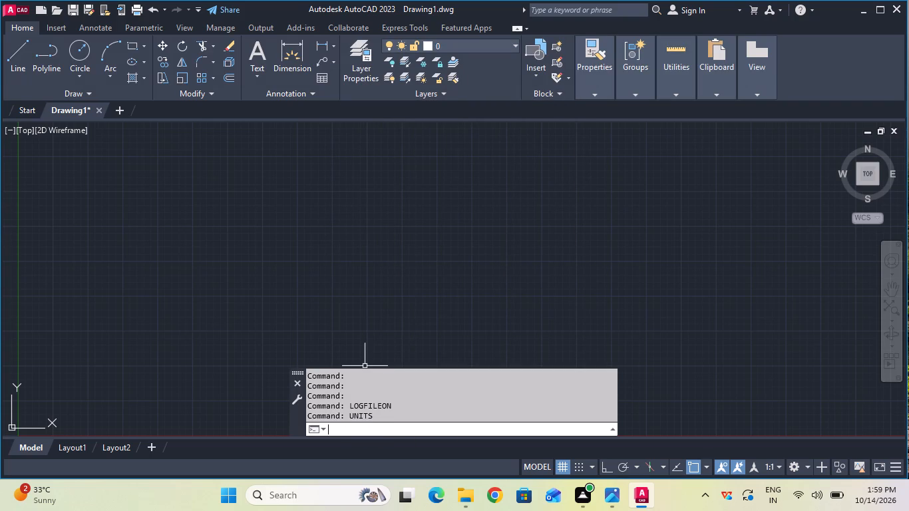
pyautogui.press('d')
pyautogui.press('Return')
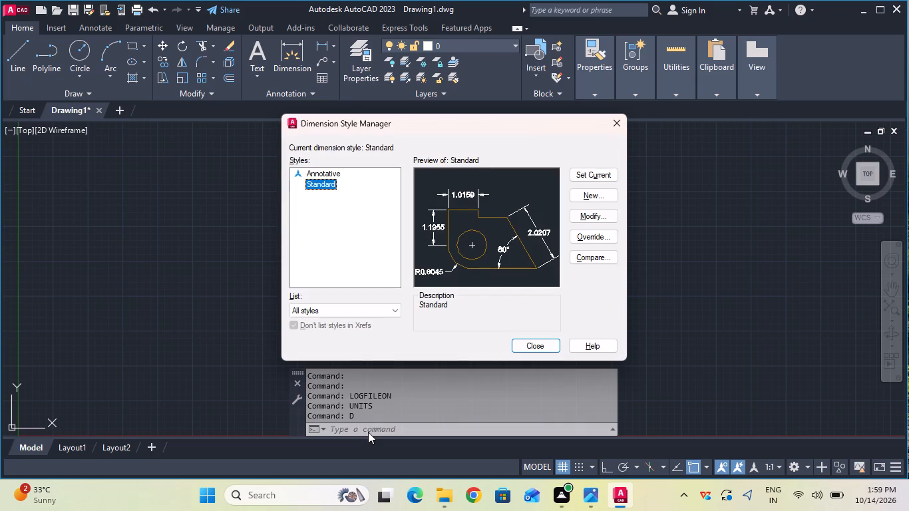
pyautogui.click(573, 220)
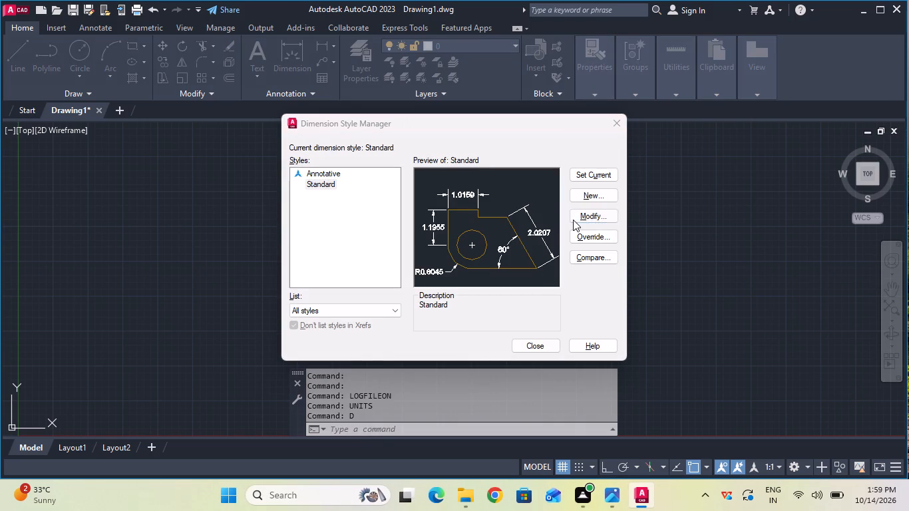
pyautogui.click(406, 148)
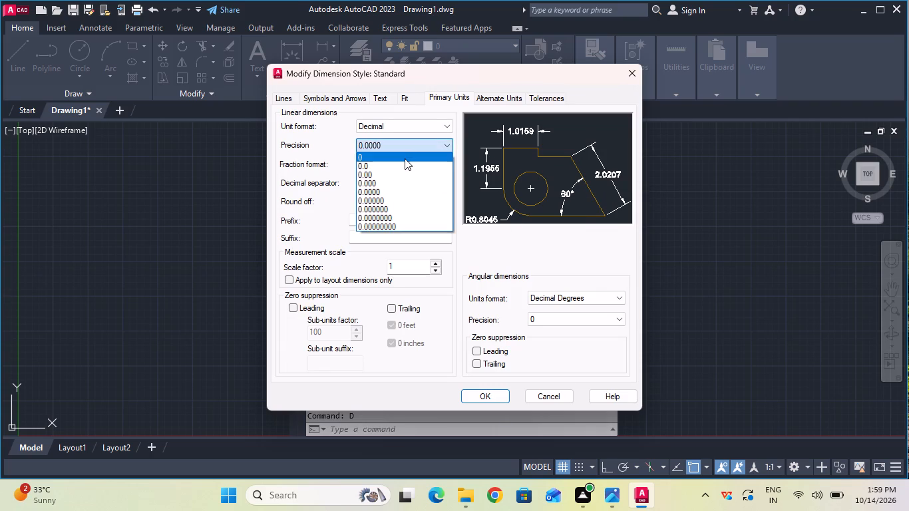
pyautogui.click(405, 158)
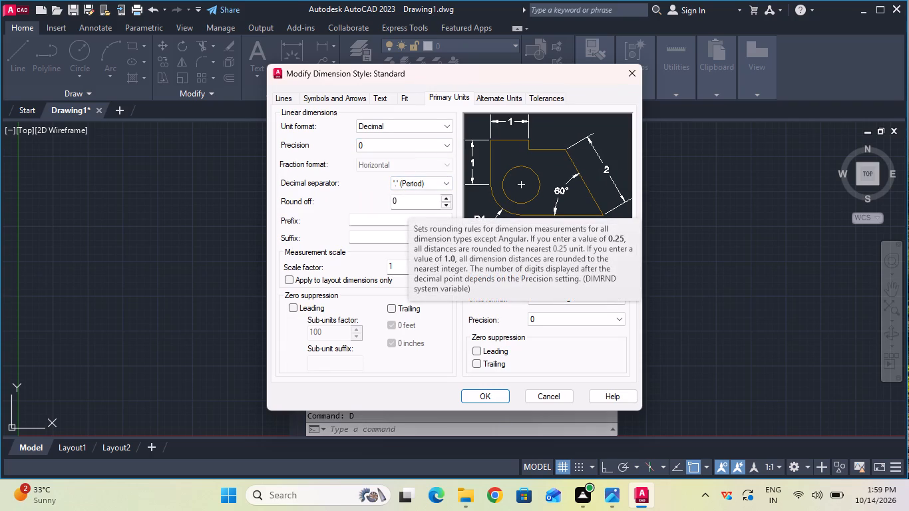
# Set the Standard dimension style's text height to 6 and its text alignment to ISO standard.
pyautogui.click(389, 105)
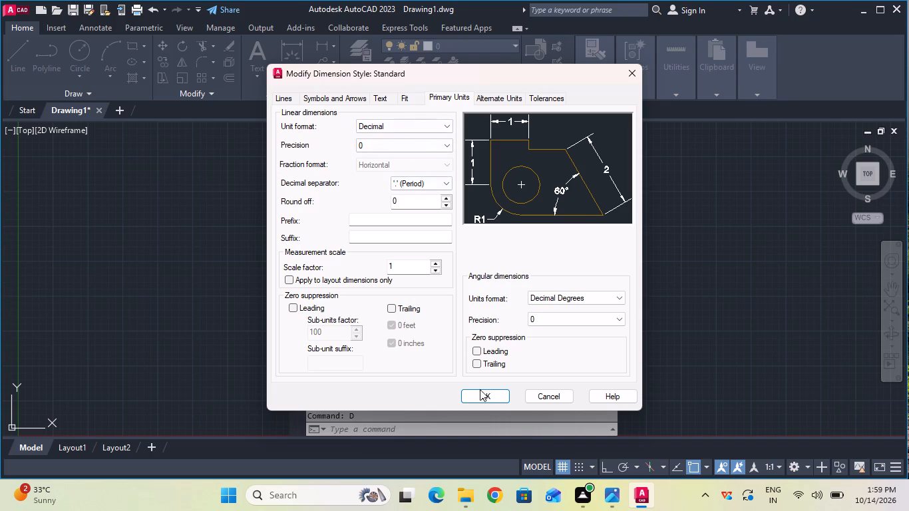
pyautogui.click(448, 93)
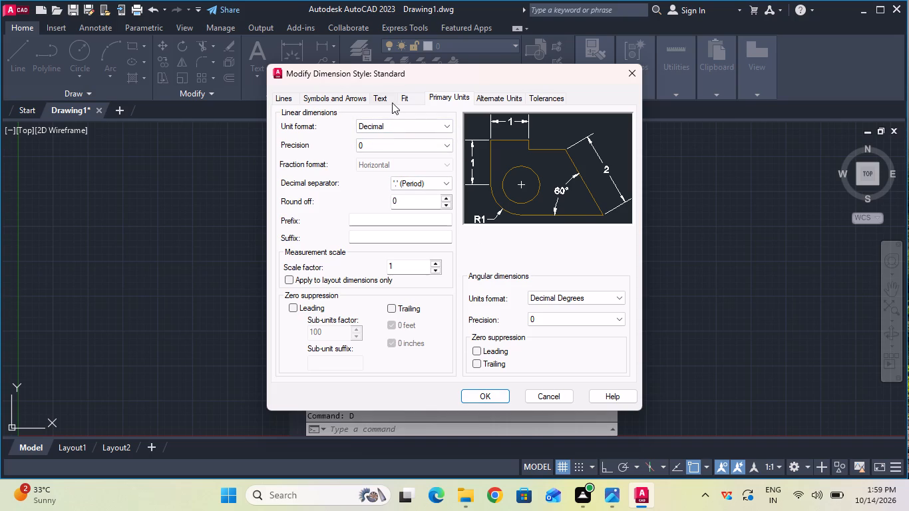
pyautogui.click(387, 103)
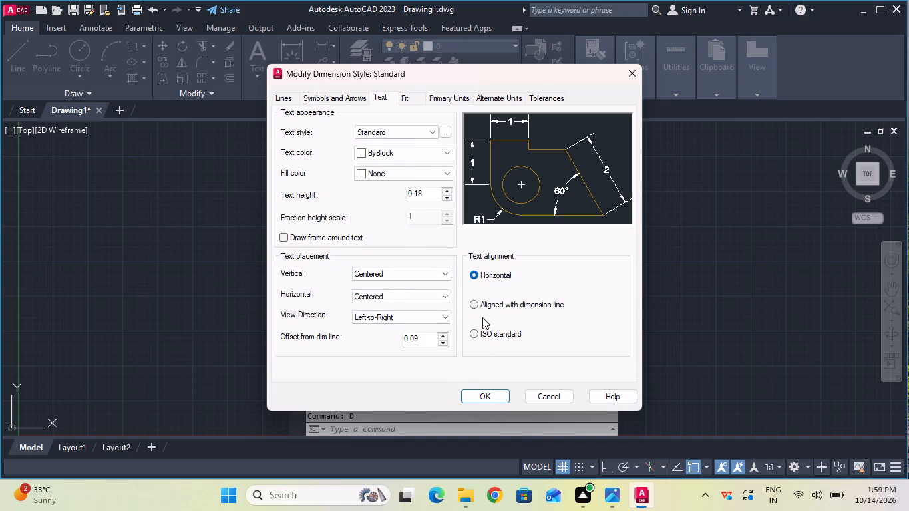
pyautogui.click(423, 191)
pyautogui.press('BackSpace')
pyautogui.press('BackSpace')
pyautogui.press('BackSpace')
pyautogui.press('BackSpace')
pyautogui.press('BackSpace')
pyautogui.press('BackSpace')
pyautogui.press('BackSpace')
pyautogui.press('BackSpace')
pyautogui.press('BackSpace')
pyautogui.press('BackSpace')
pyautogui.press('BackSpace')
pyautogui.press('BackSpace')
pyautogui.press('6')
pyautogui.click(516, 327)
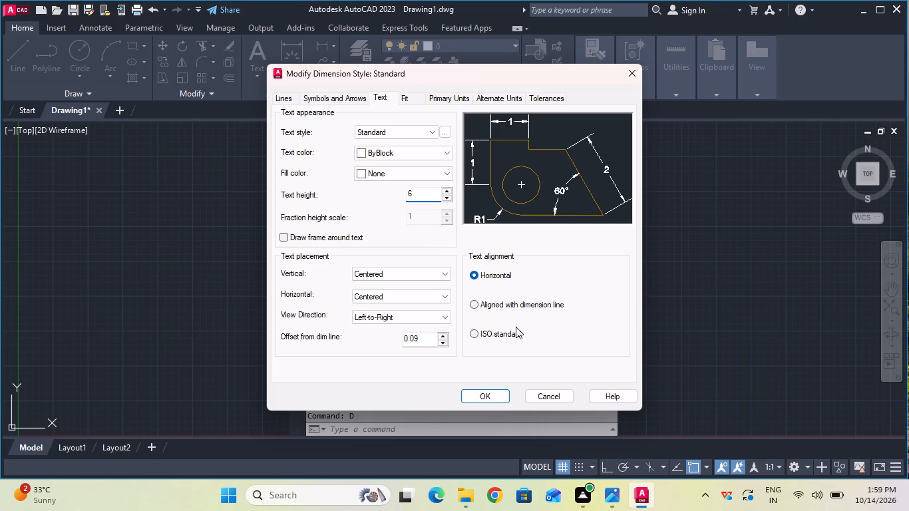
pyautogui.click(510, 331)
pyautogui.click(473, 389)
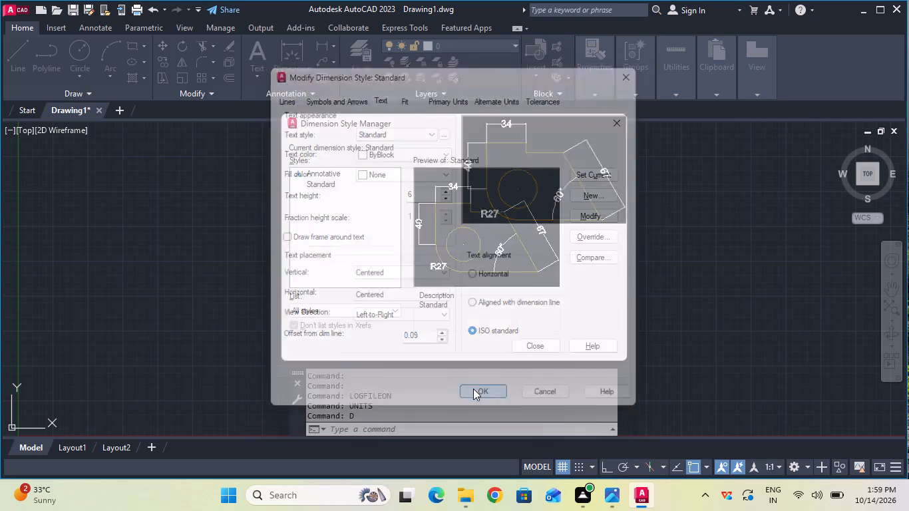
# Make Standard the current dimension style and close the Dimension Style Manager.
pyautogui.click(595, 181)
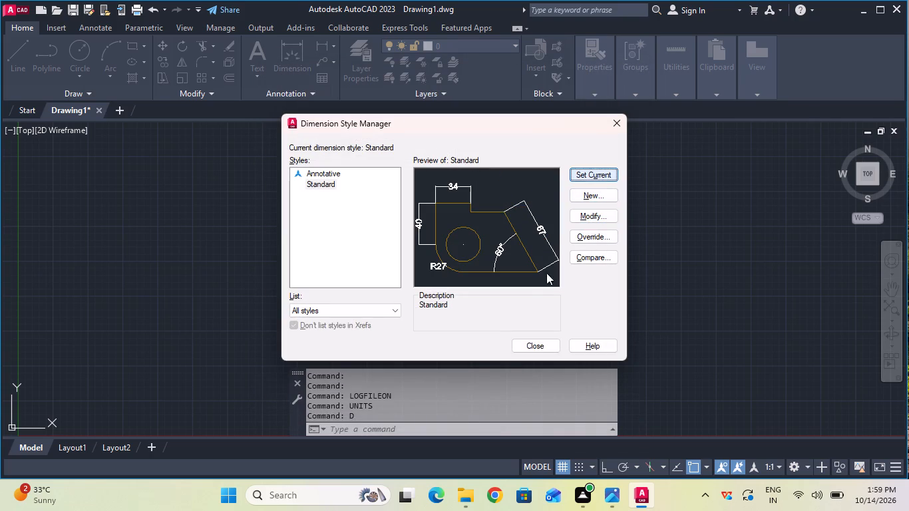
pyautogui.click(534, 351)
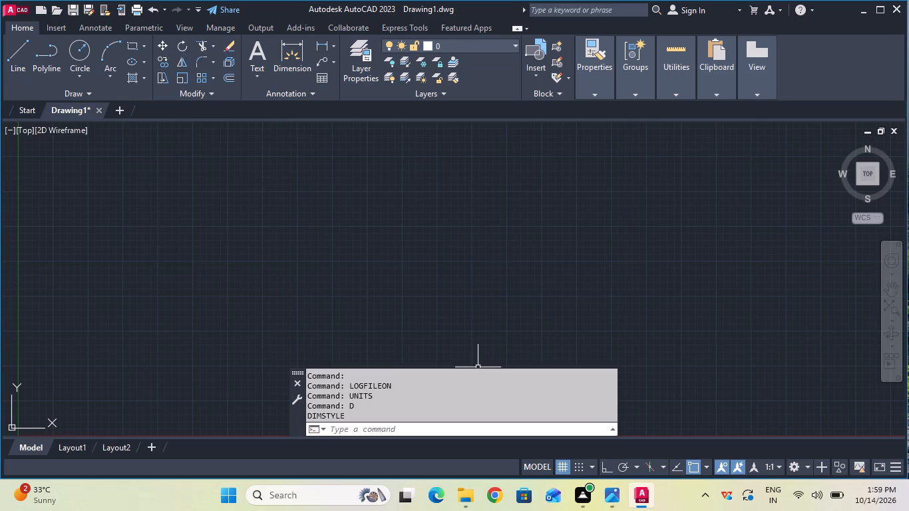
# Set the model space limits from 0,0 to 100,100.
pyautogui.click(395, 432)
pyautogui.write('limi')
pyautogui.press('t')
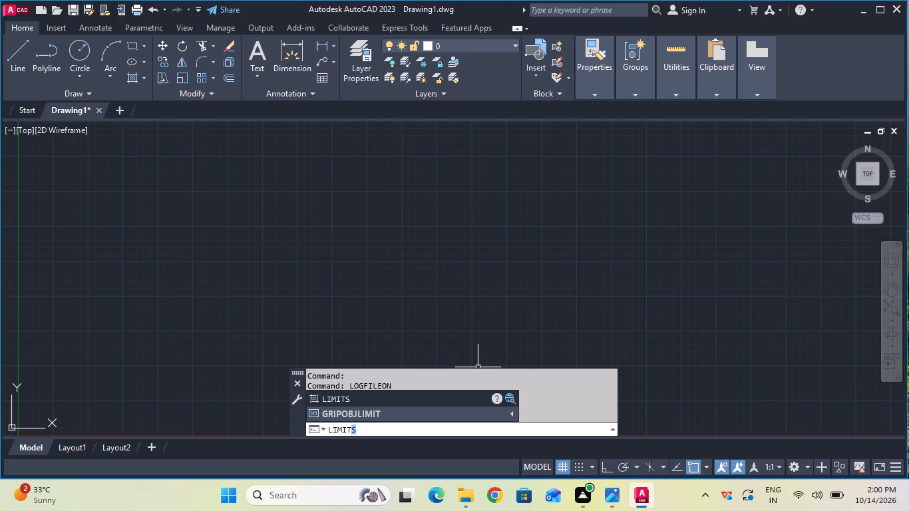
pyautogui.click(405, 395)
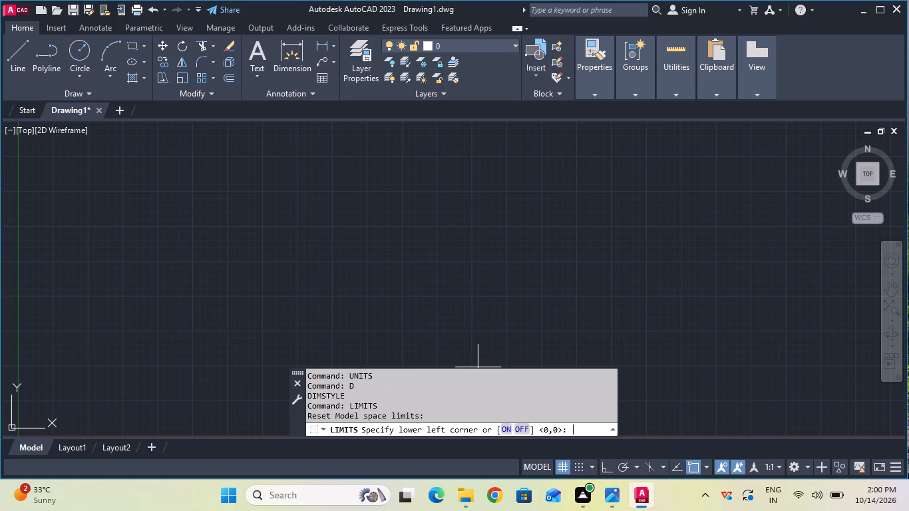
pyautogui.click(573, 426)
pyautogui.write('0,0')
pyautogui.press('Return')
pyautogui.write('100,100')
pyautogui.press('Return')
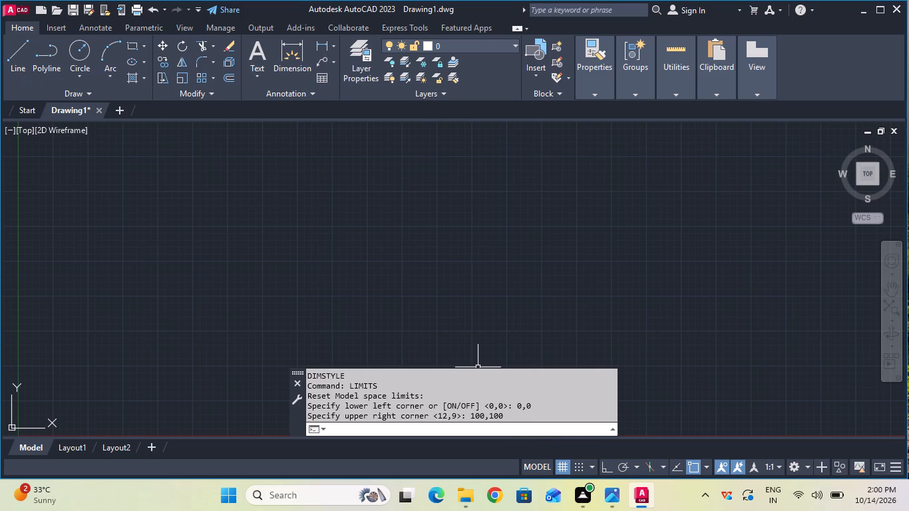
# Turn on Ortho mode and draw an 82 mm vertical line running downward, near the Y axis.
pyautogui.press('z')
pyautogui.press('Return')
pyautogui.press('a')
pyautogui.press('Return')
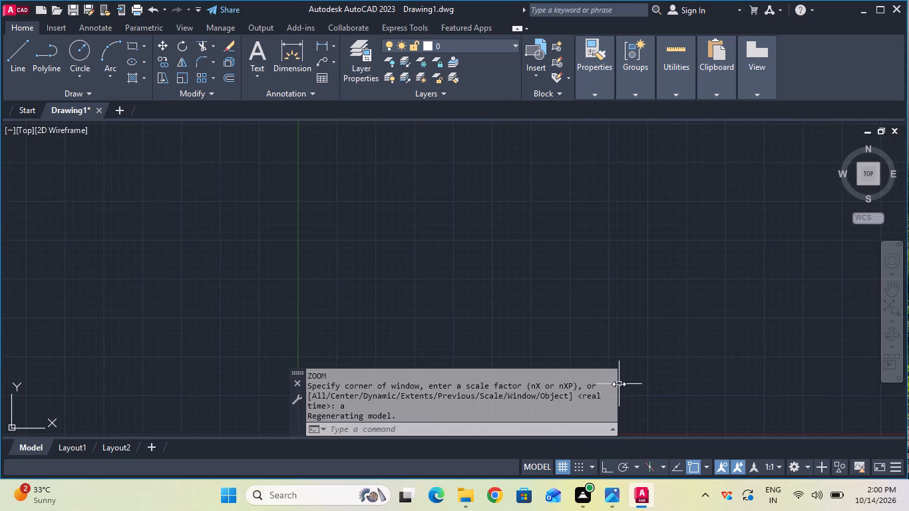
pyautogui.click(607, 473)
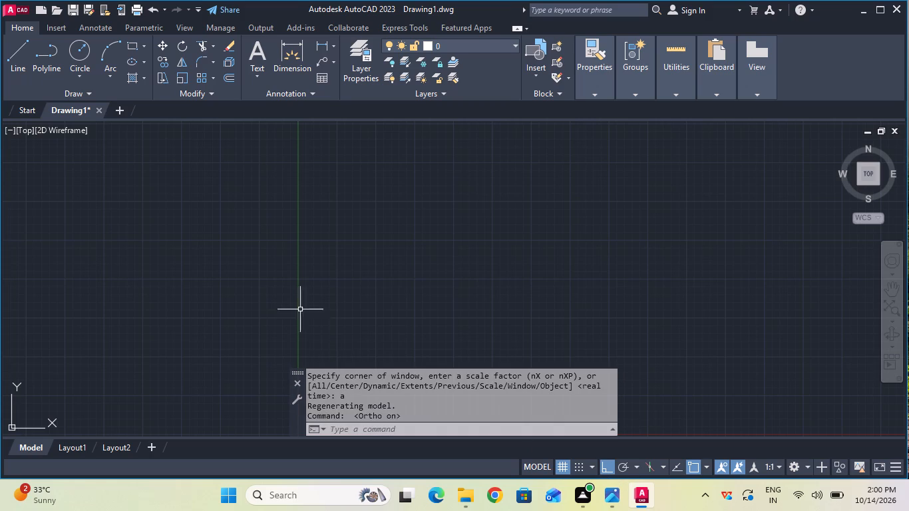
pyautogui.click(23, 61)
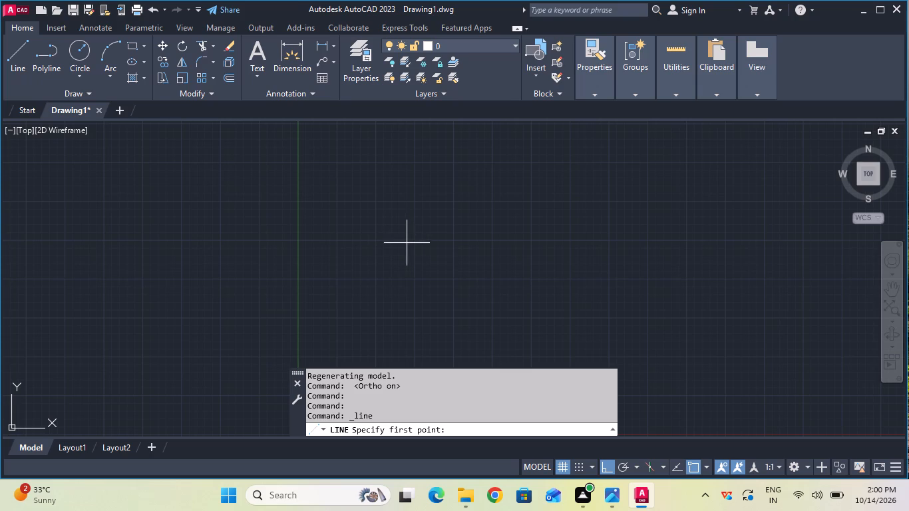
pyautogui.click(387, 236)
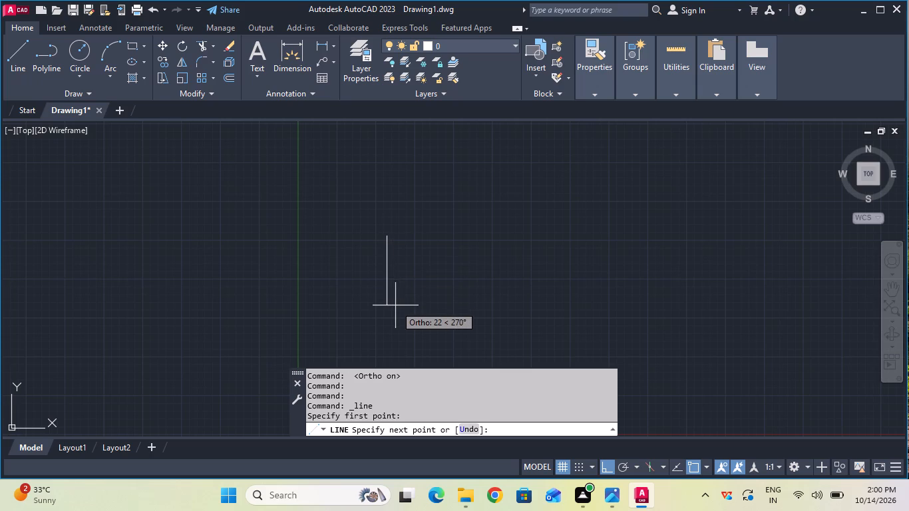
pyautogui.write('82')
pyautogui.press('Return')
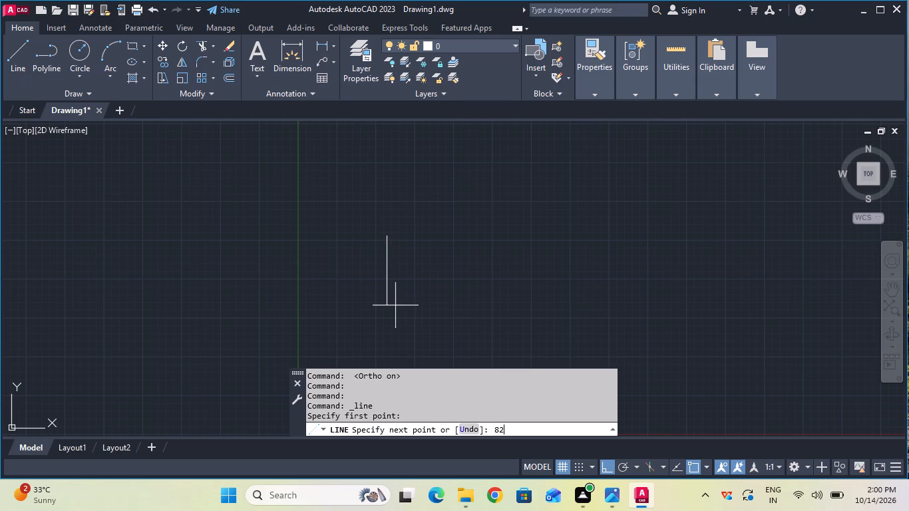
pyautogui.scroll(-2, 395, 305)
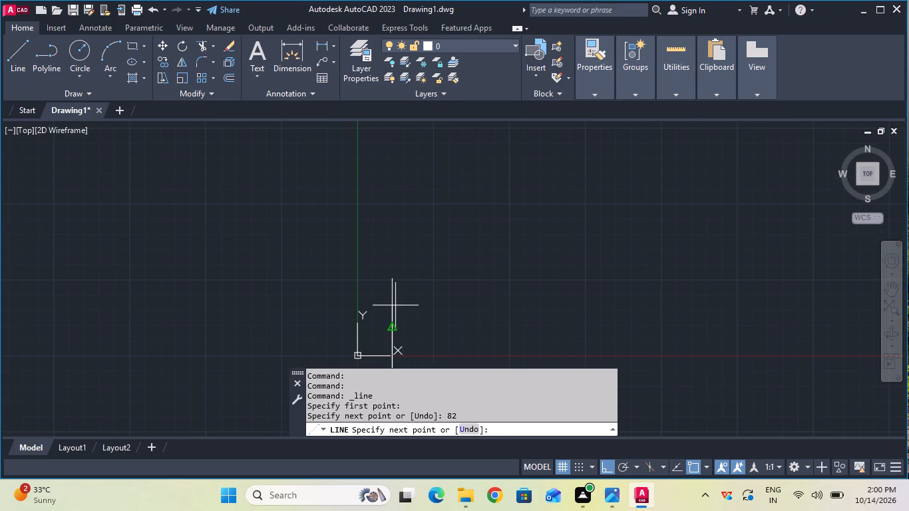
pyautogui.moveTo(395, 305); pyautogui.dragTo(409, 263, button='middle')
pyautogui.press('Escape')
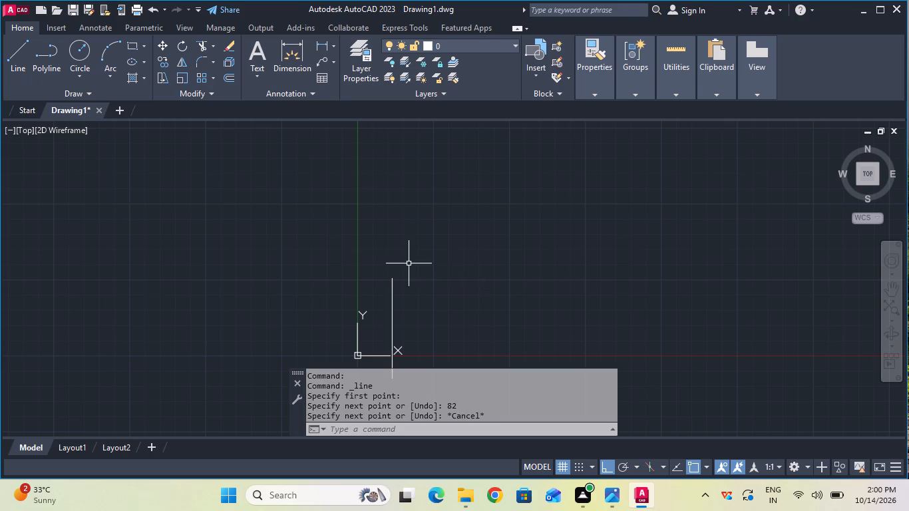
# Move the vertical line straight up from its midpoint so that it lies entirely above the X axis.
pyautogui.moveTo(407, 311); pyautogui.dragTo(424, 222, button='middle')
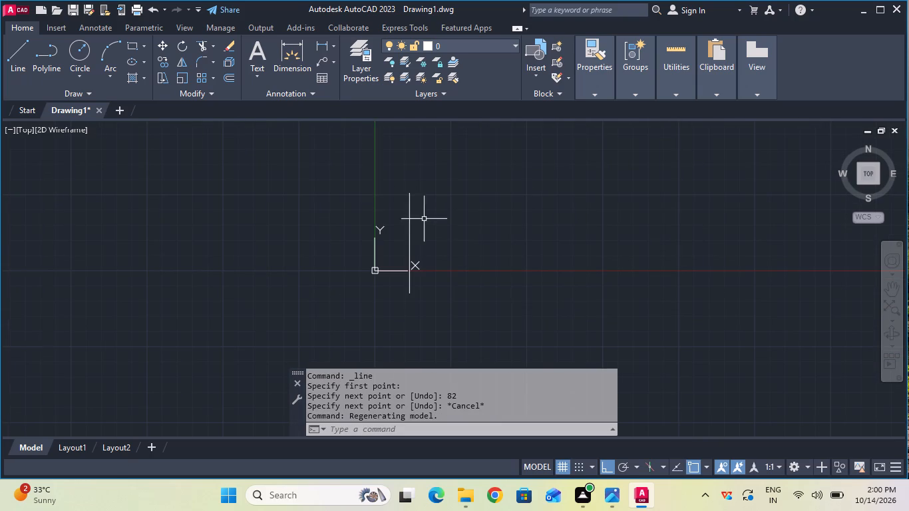
pyautogui.moveTo(401, 184); pyautogui.dragTo(400, 302)
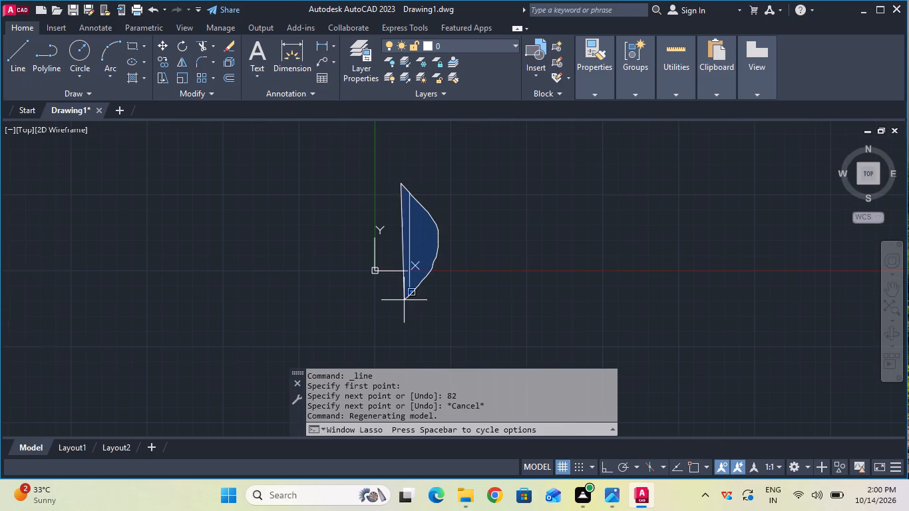
pyautogui.moveTo(400, 302); pyautogui.dragTo(399, 302)
pyautogui.click(399, 302)
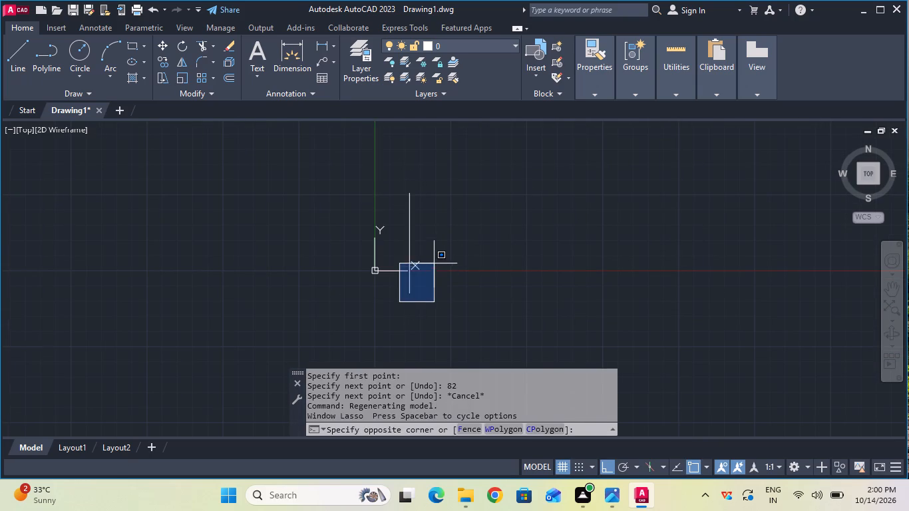
pyautogui.click(439, 176)
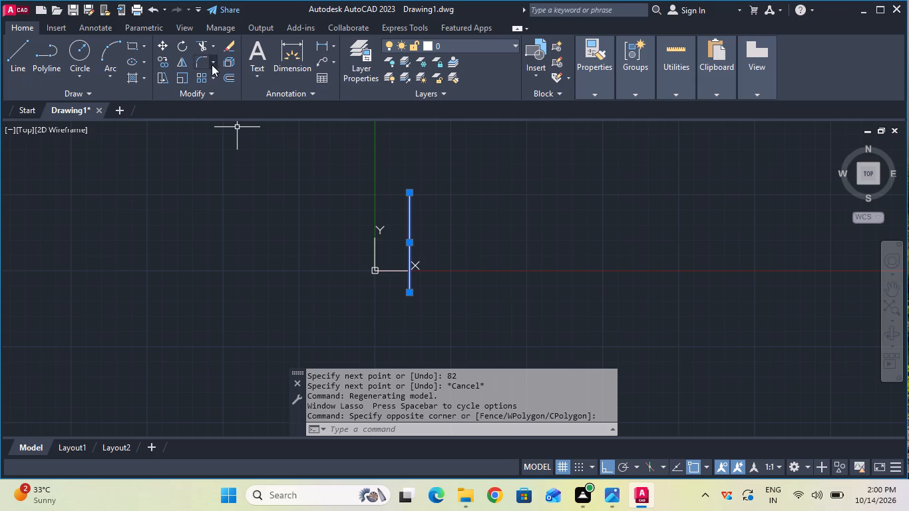
pyautogui.click(166, 47)
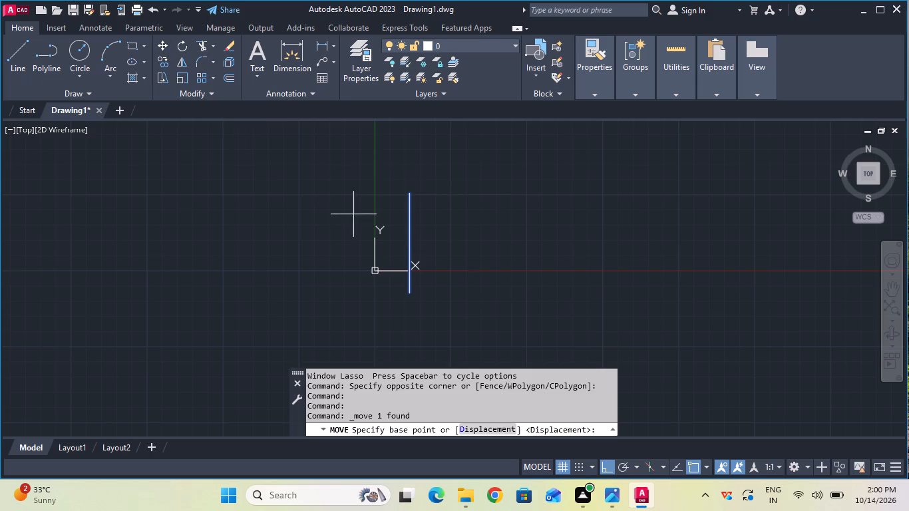
pyautogui.click(407, 240)
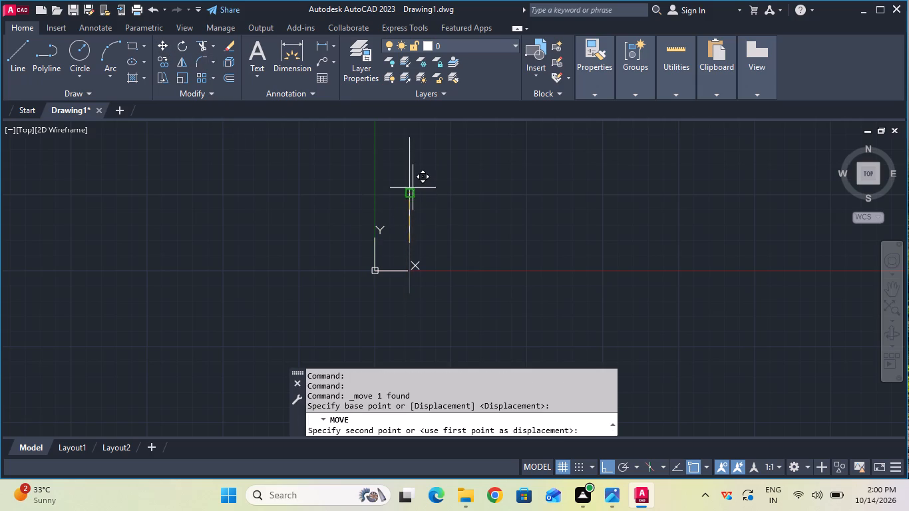
pyautogui.click(413, 183)
# Complete the outline from the vertical line's top end: 75 mm across to the right, 82 mm down, and back to its bottom end.
pyautogui.scroll(-1, 423, 238)
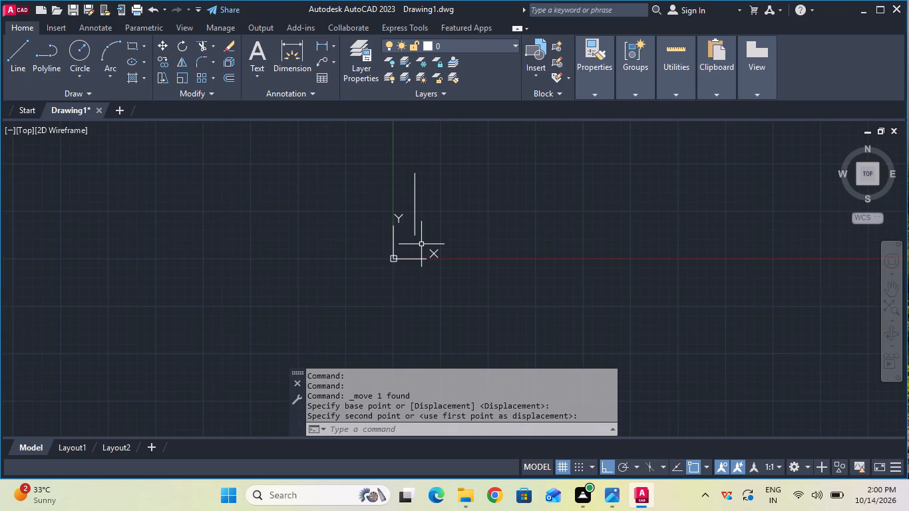
pyautogui.moveTo(421, 244); pyautogui.dragTo(389, 438, button='middle')
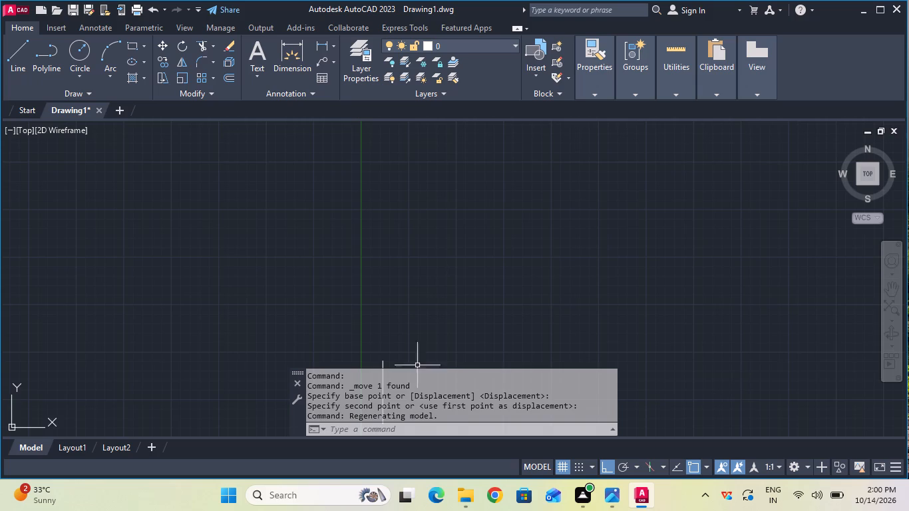
pyautogui.scroll(1, 417, 343)
pyautogui.moveTo(417, 343); pyautogui.dragTo(486, 198, button='middle')
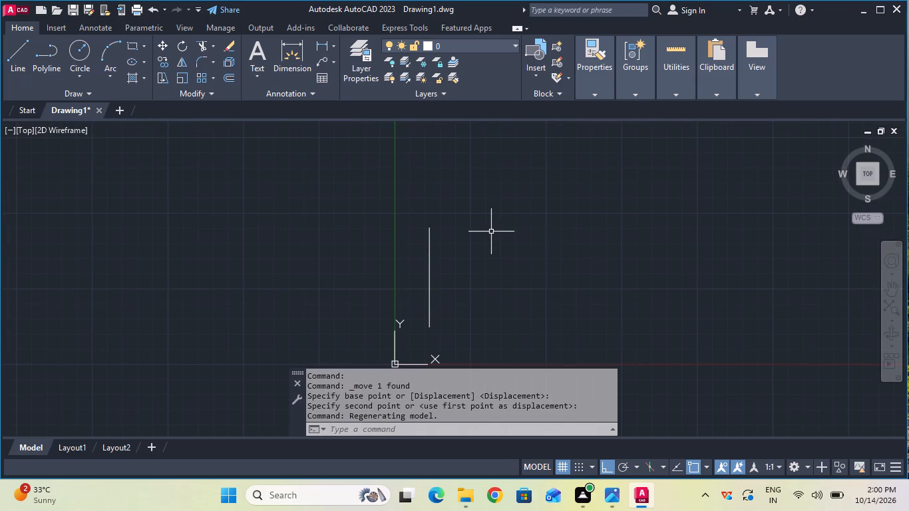
pyautogui.click(13, 71)
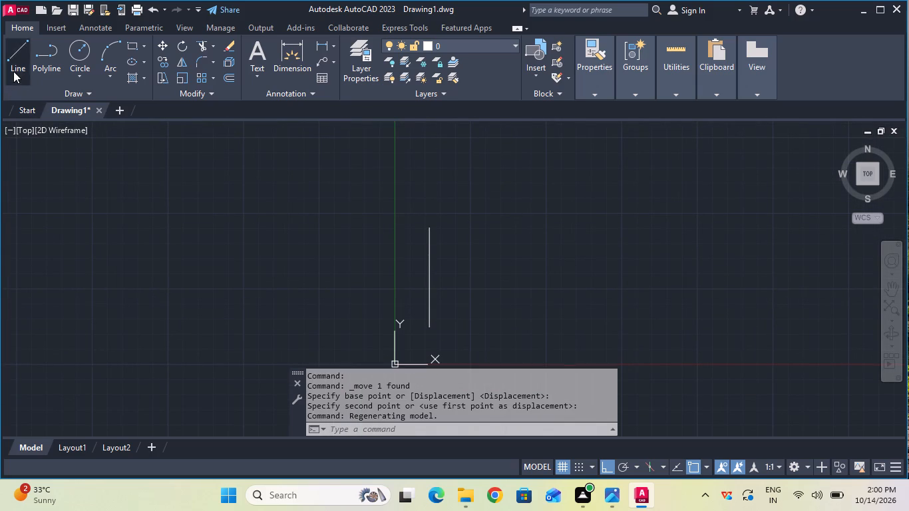
pyautogui.click(425, 226)
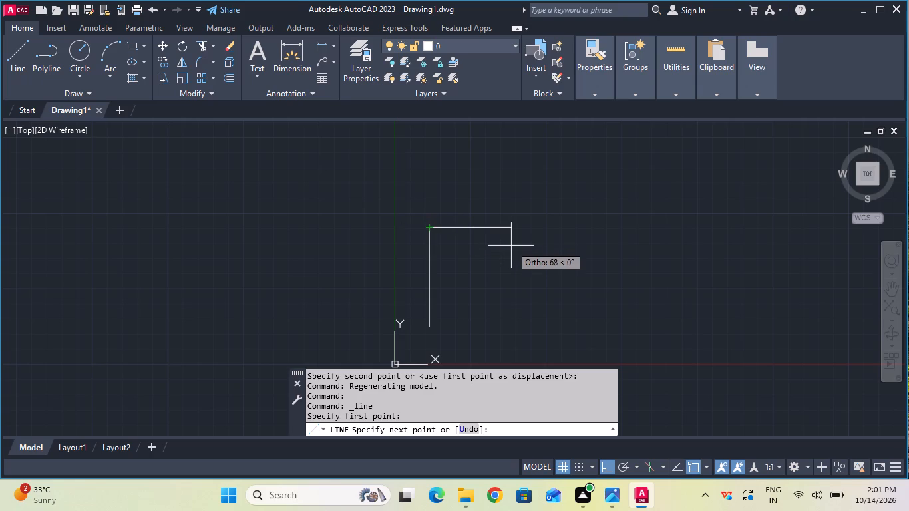
pyautogui.write('75')
pyautogui.press('Return')
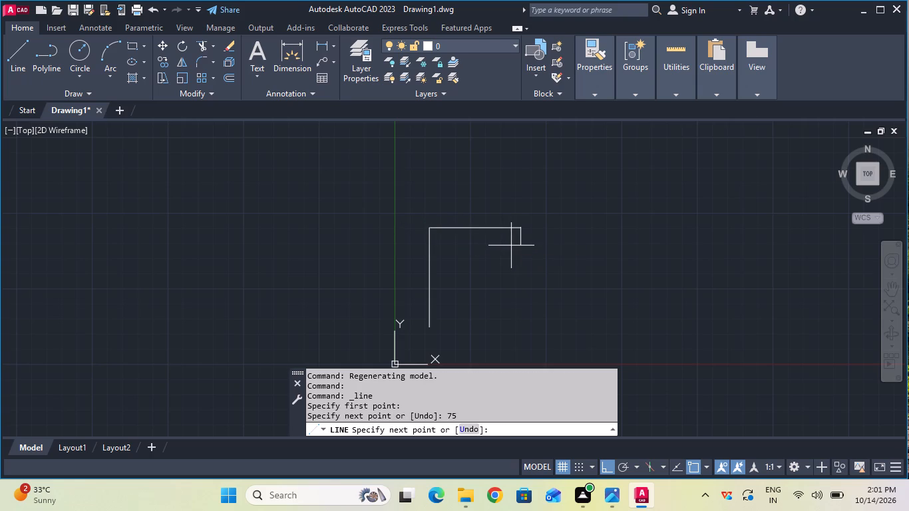
pyautogui.write('82')
pyautogui.press('Return')
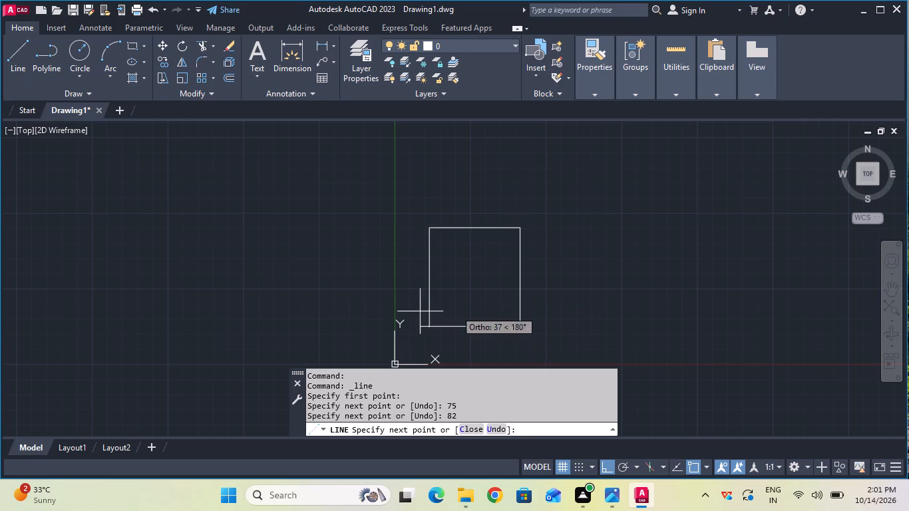
pyautogui.click(431, 320)
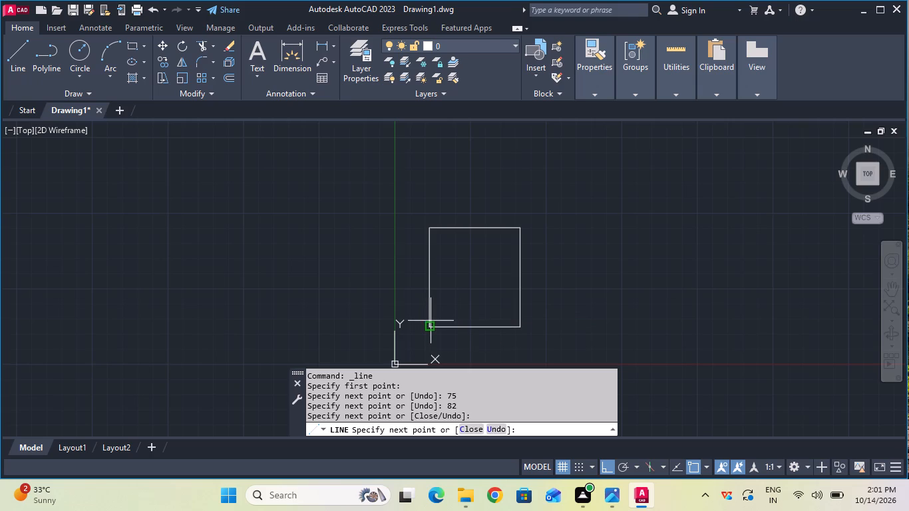
pyautogui.press('Escape')
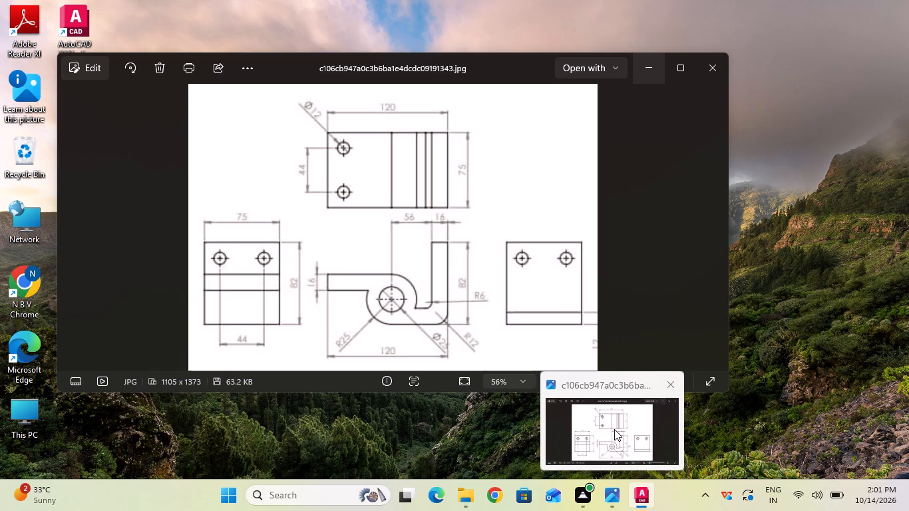
# Examine the bracket reference image in Photos for the dimensions of the side and front views, and return to AutoCAD.
pyautogui.click(614, 429)
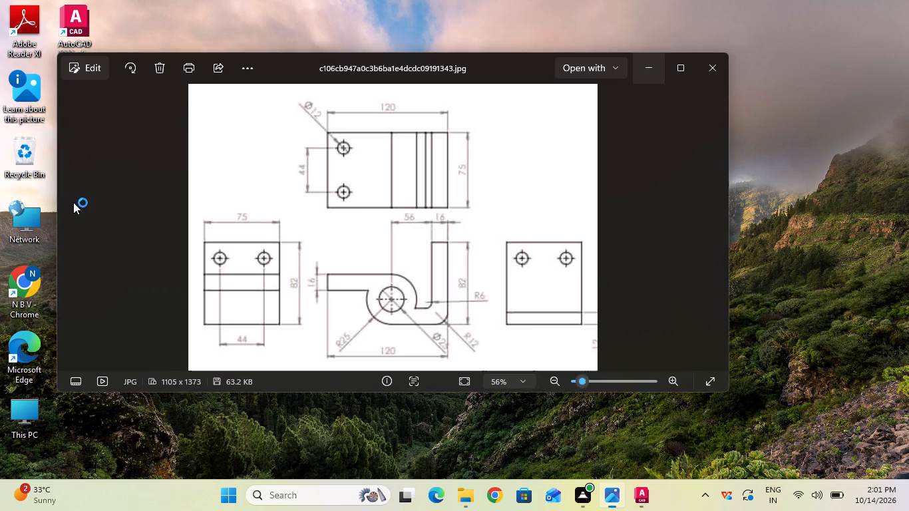
pyautogui.scroll(5, 254, 273)
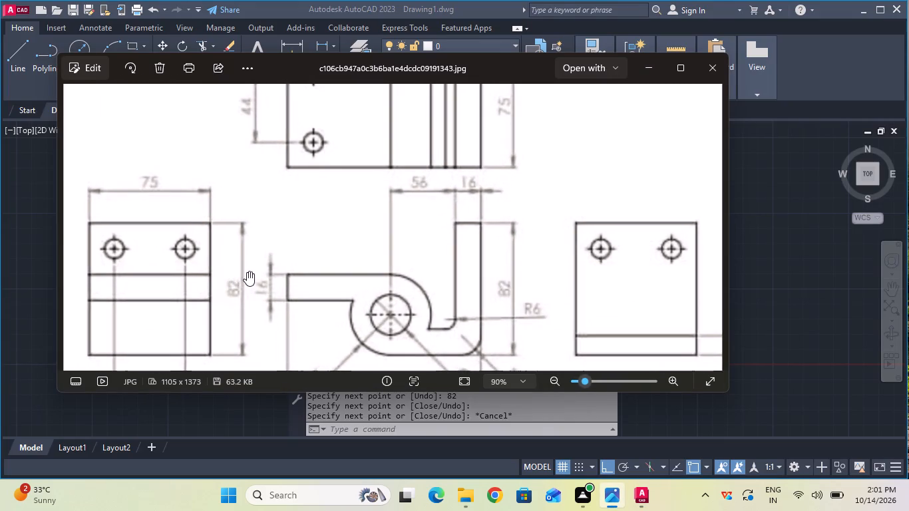
pyautogui.scroll(-3, 247, 271)
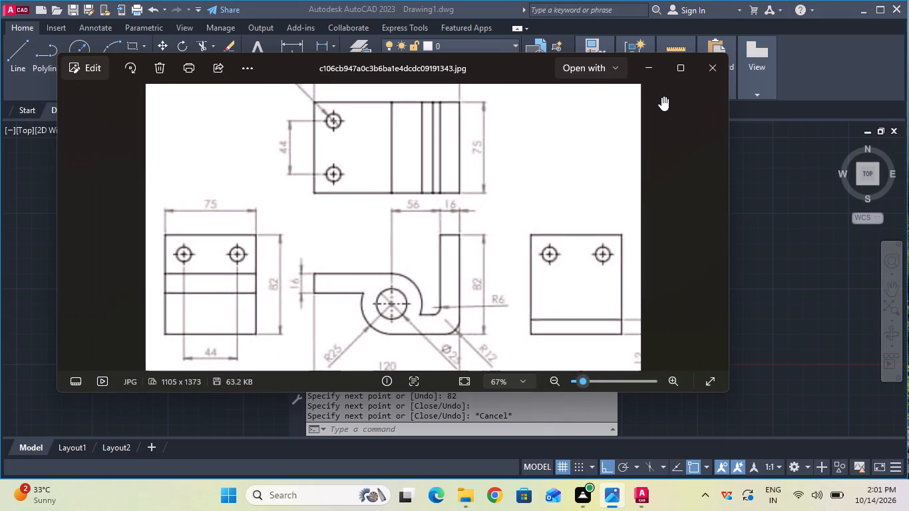
pyautogui.click(653, 75)
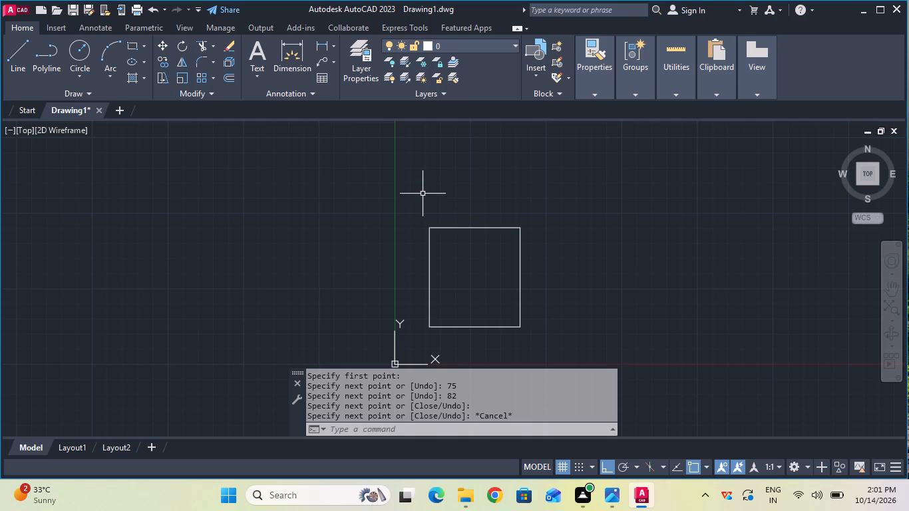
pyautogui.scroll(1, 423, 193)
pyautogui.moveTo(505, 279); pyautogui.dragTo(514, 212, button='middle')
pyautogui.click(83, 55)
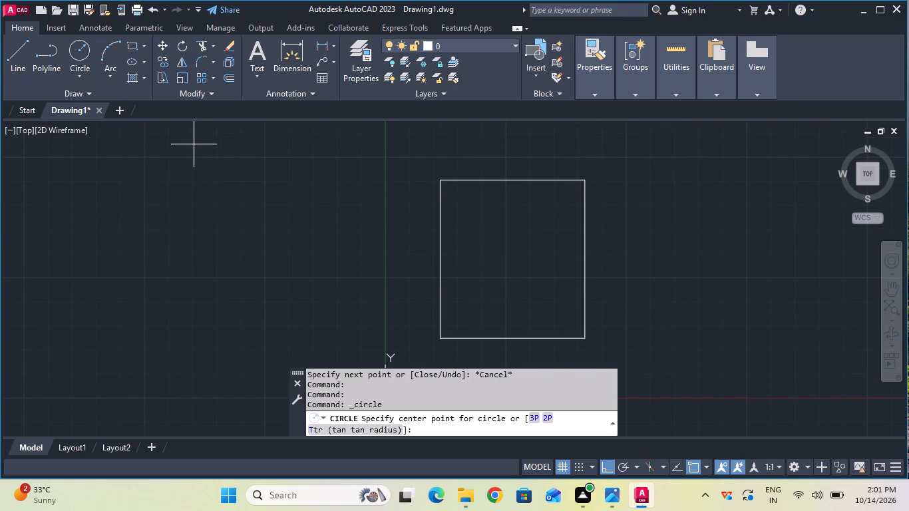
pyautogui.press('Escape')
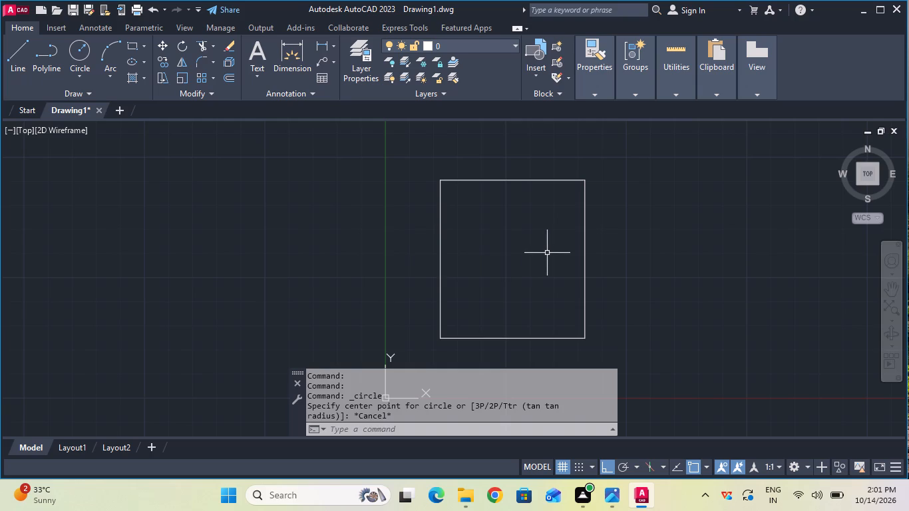
# Draw a horizontal guide line extending right from the outline's top-right corner to locate the front view.
pyautogui.click(33, 81)
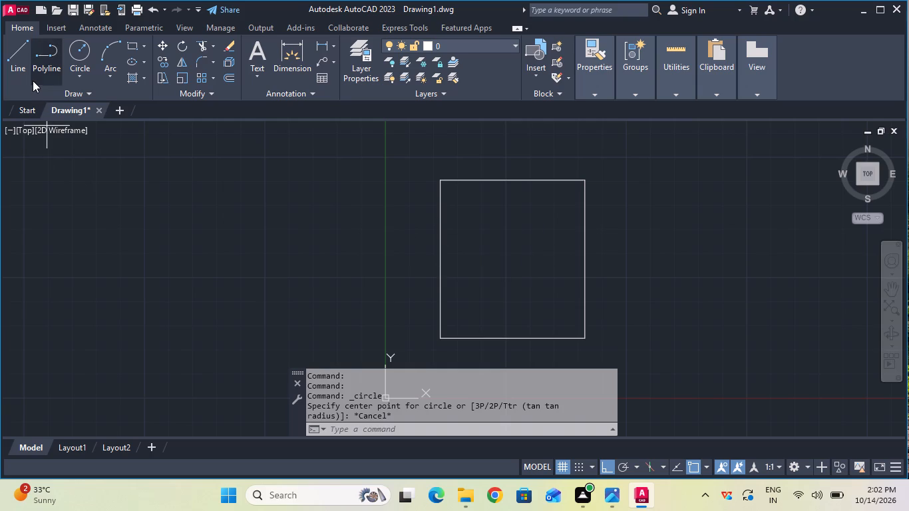
pyautogui.click(13, 61)
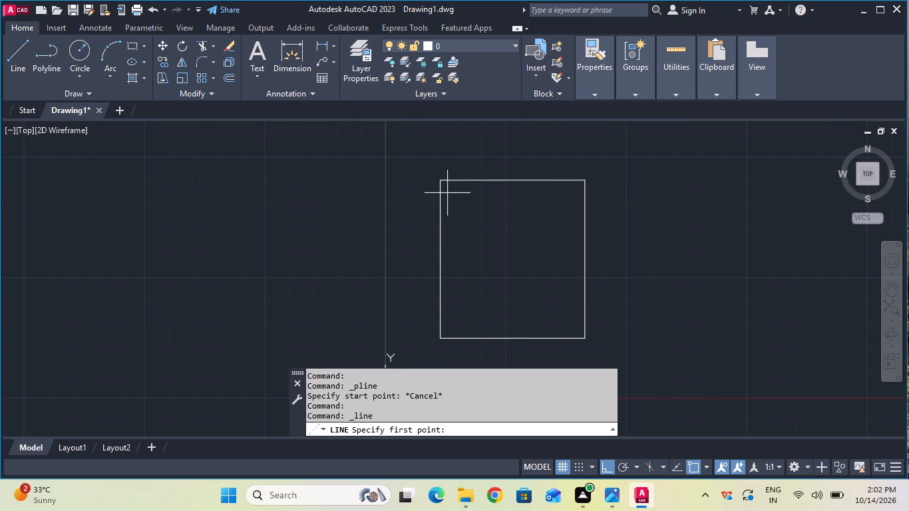
pyautogui.click(587, 180)
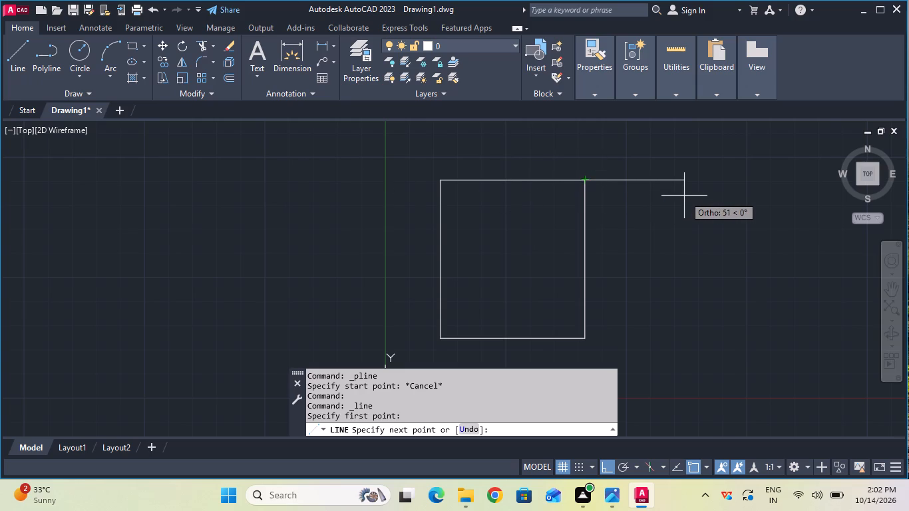
pyautogui.scroll(-1, 683, 217)
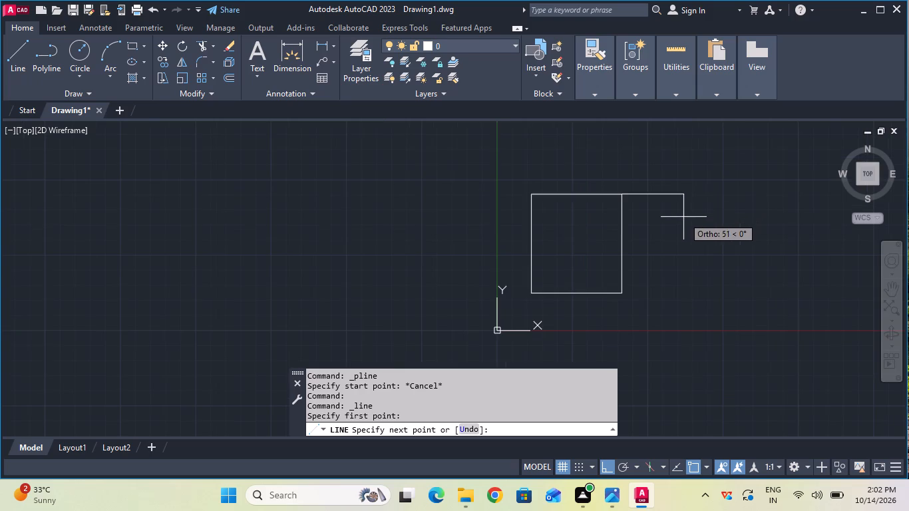
pyautogui.moveTo(683, 217); pyautogui.dragTo(448, 238, button='middle')
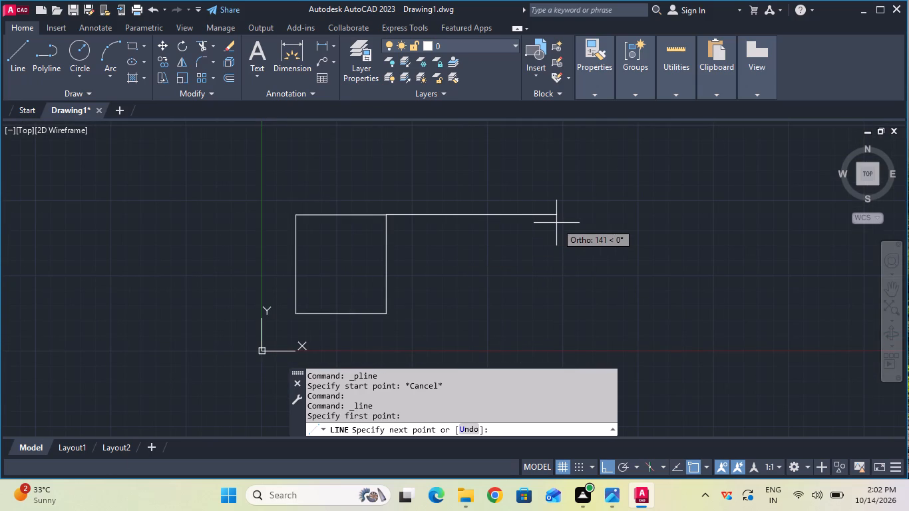
pyautogui.click(574, 223)
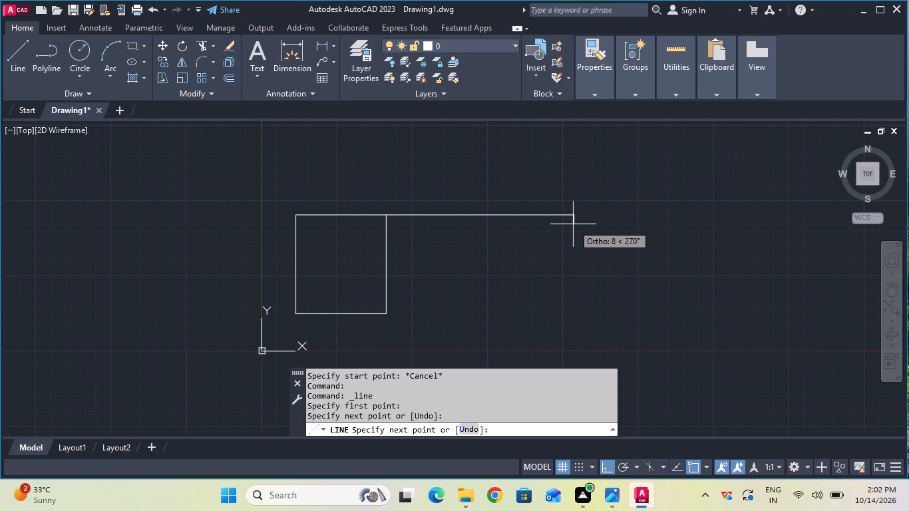
pyautogui.press('Escape')
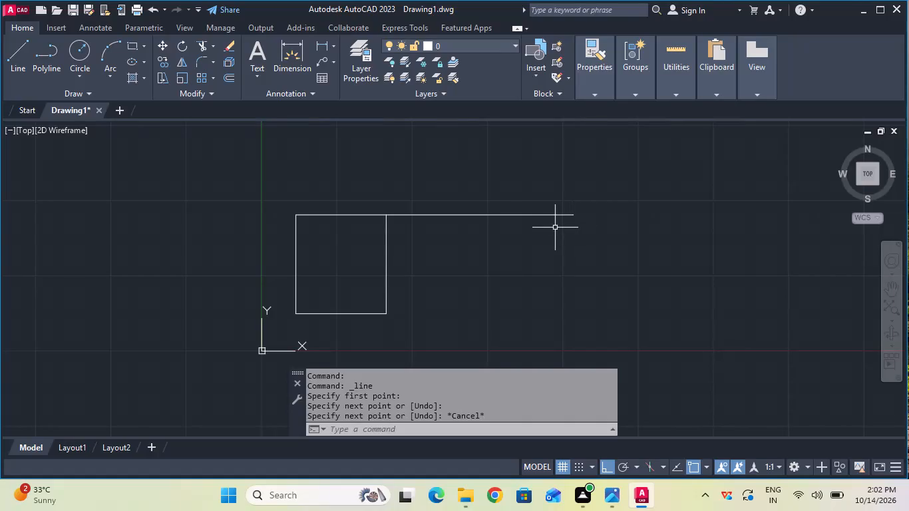
# Draw a 16 mm horizontal line continuing right from the free end of the guide line.
pyautogui.click(9, 75)
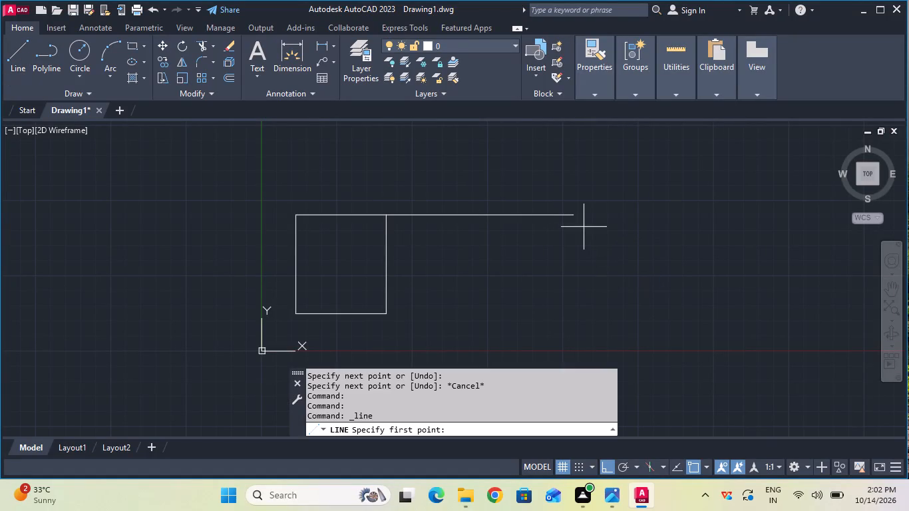
pyautogui.click(577, 219)
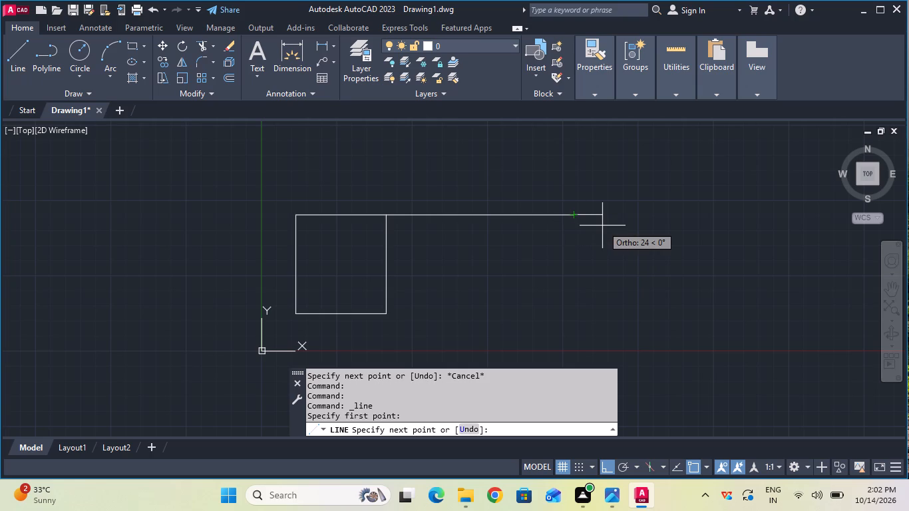
pyautogui.press('1')
pyautogui.press('6')
pyautogui.press('Return')
pyautogui.press('Escape')
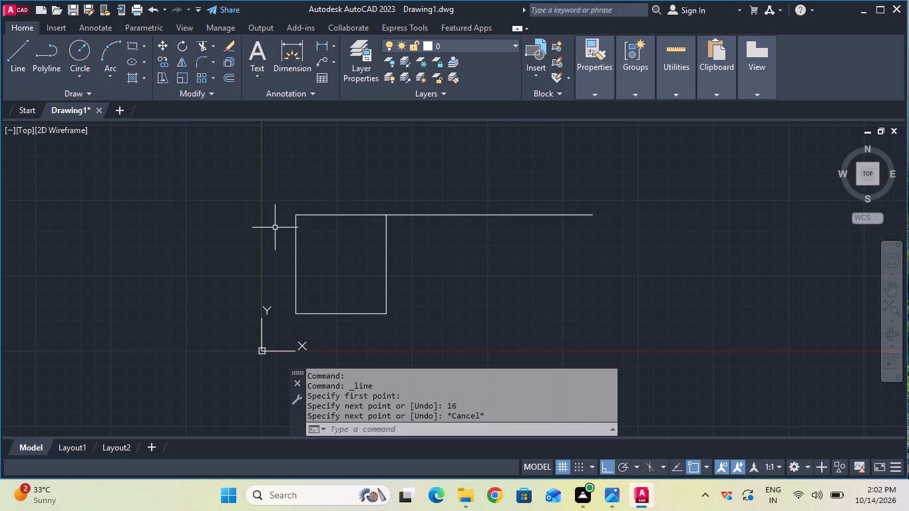
# Trim away the guide line between the outline and the 16 mm line.
pyautogui.click(206, 47)
pyautogui.moveTo(400, 187); pyautogui.dragTo(411, 220)
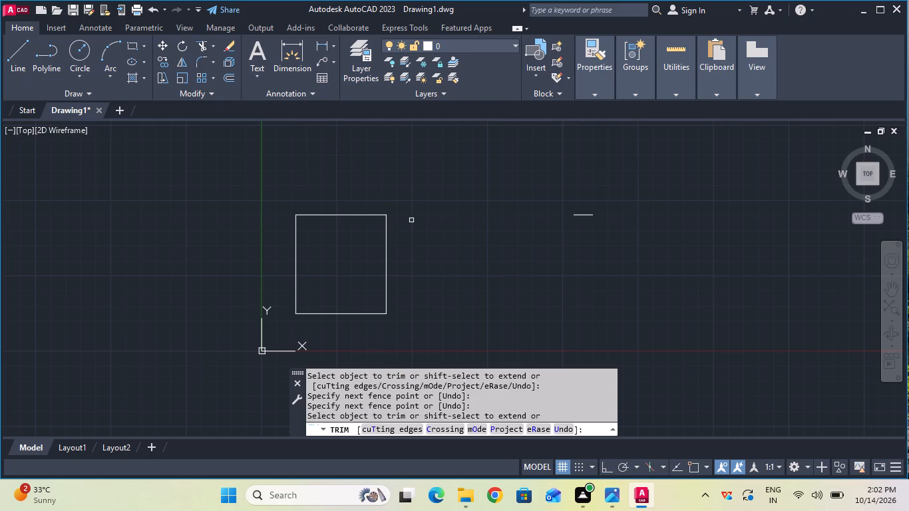
pyautogui.press('Escape')
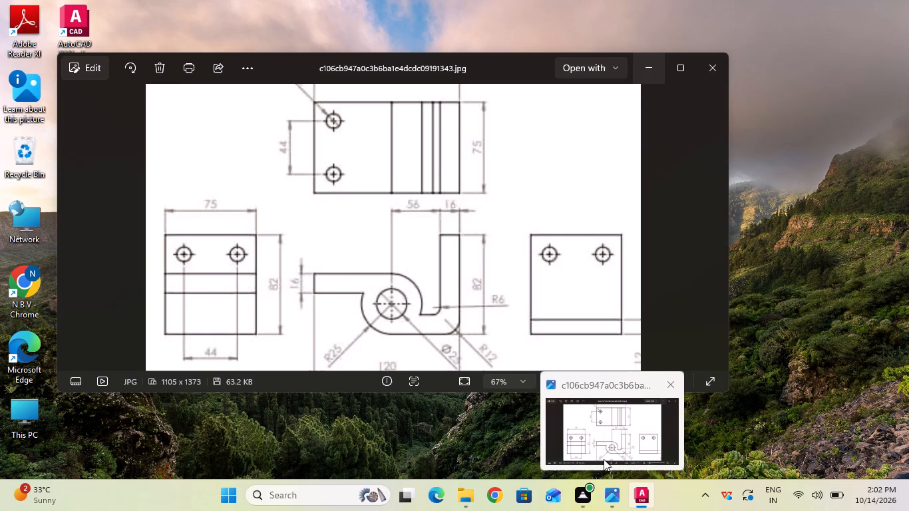
# After consulting the reference image in Photos, draw an 82 mm vertical line downward from the right end of the 16 mm line in AutoCAD.
pyautogui.click(604, 459)
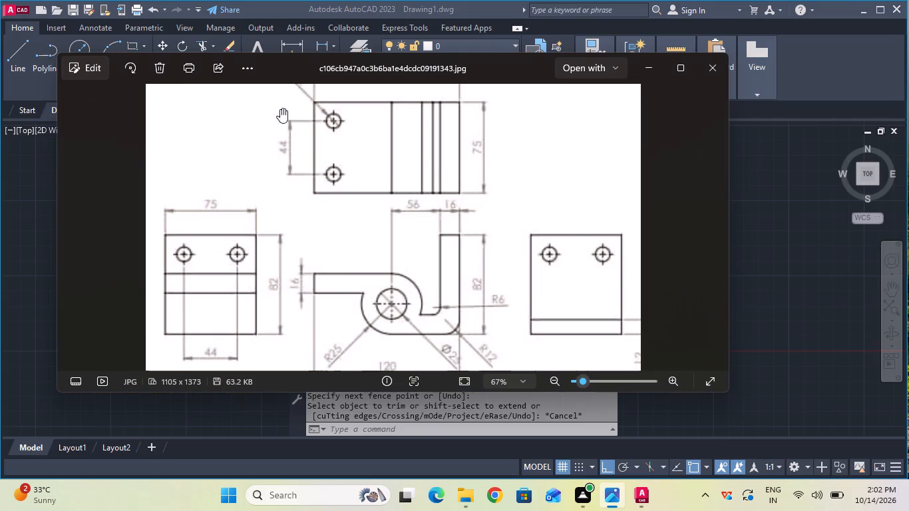
pyautogui.scroll(8, 403, 209)
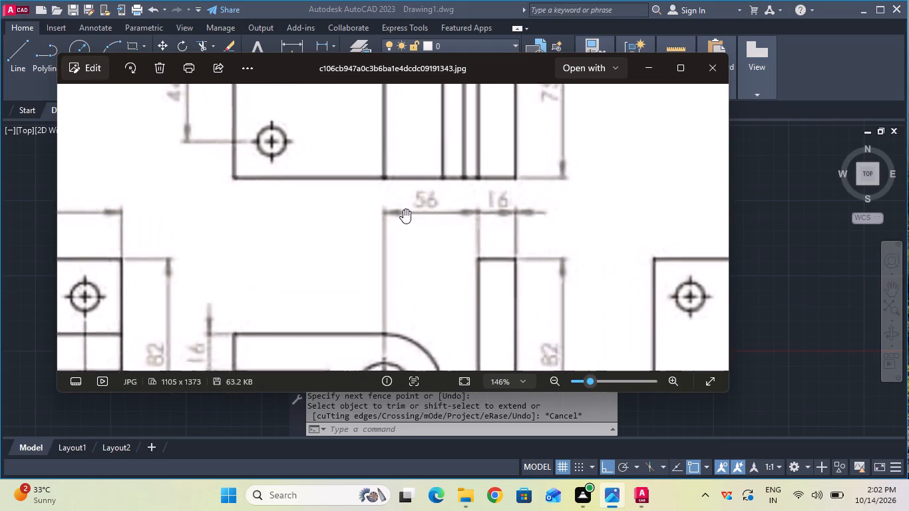
pyautogui.scroll(-6, 403, 209)
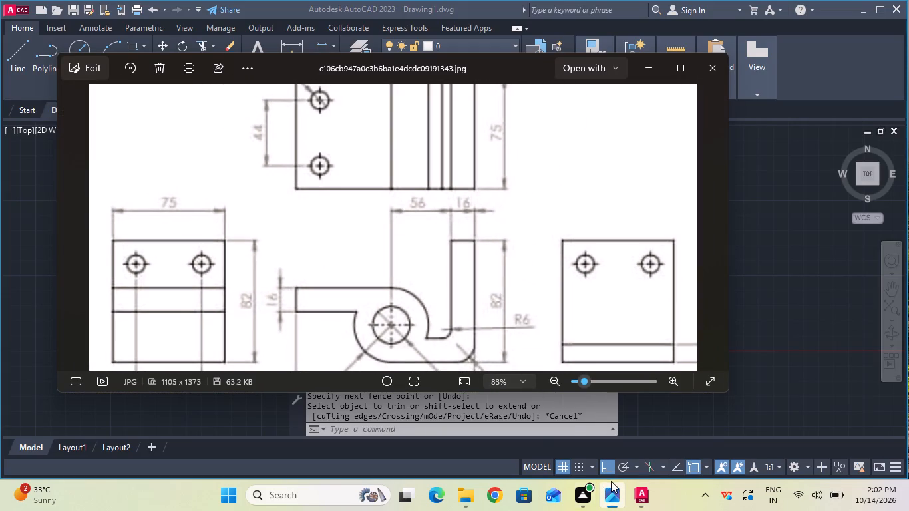
pyautogui.click(650, 450)
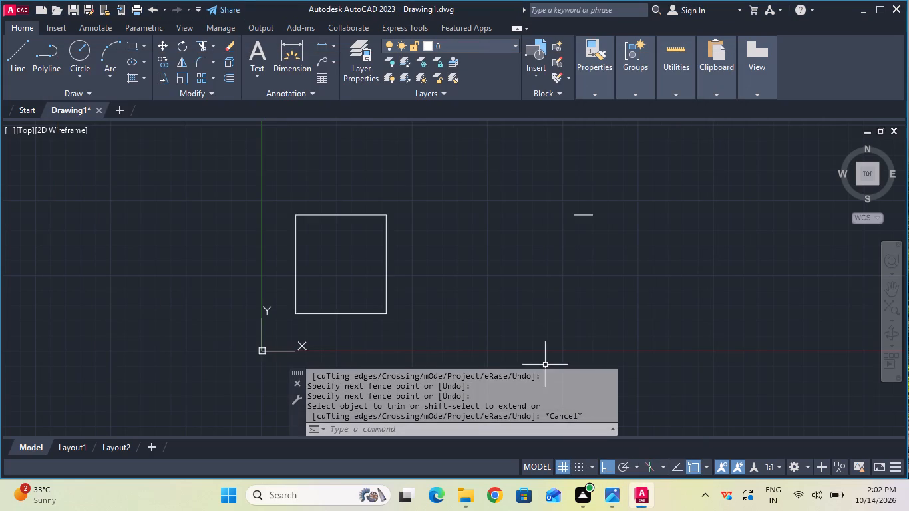
pyautogui.doubleClick(17, 63)
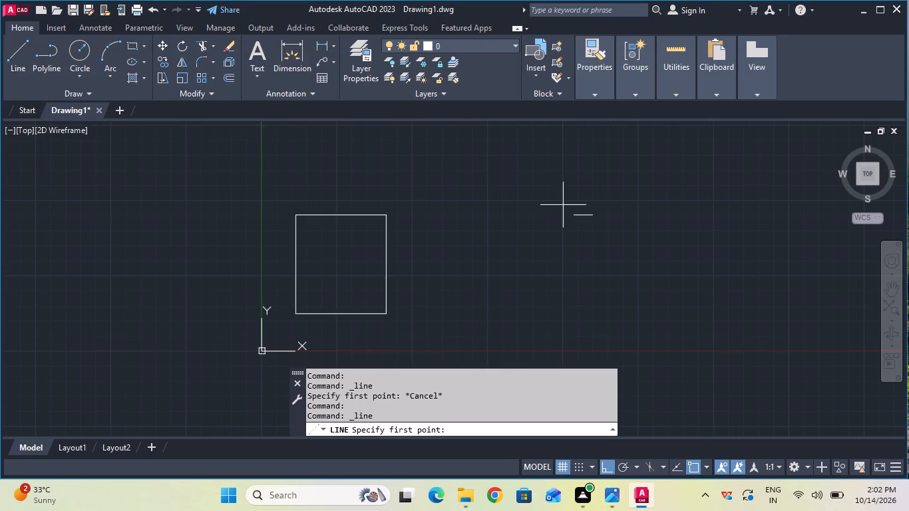
pyautogui.click(591, 218)
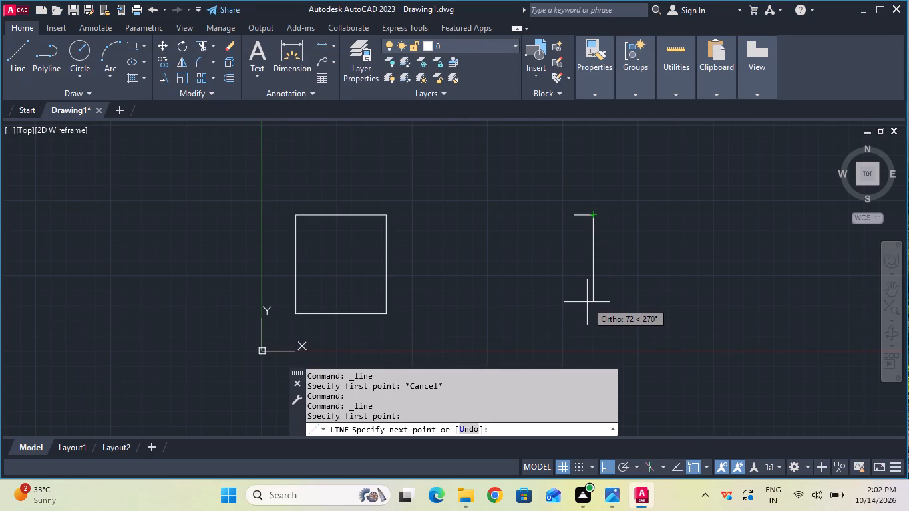
pyautogui.write('82')
pyautogui.press('Return')
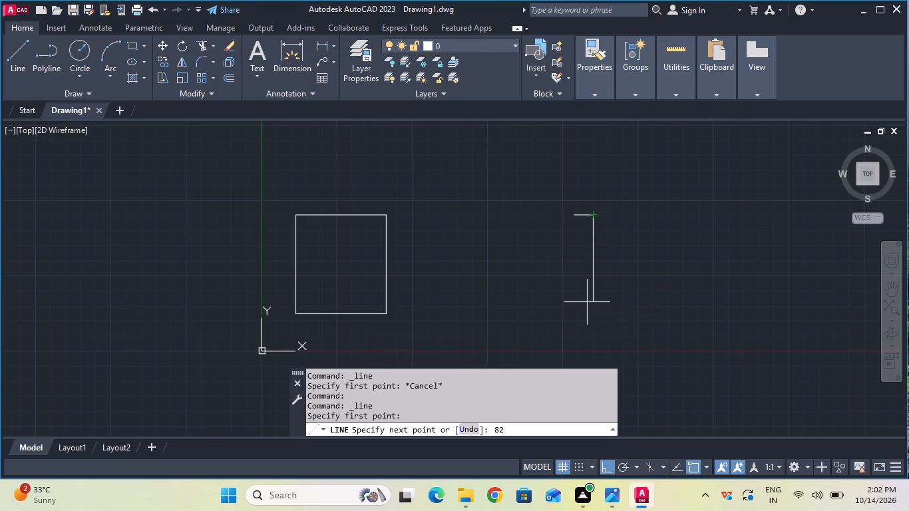
# Add a centerline midway between the top and bottom edges of the 75 by 82 mm outline.
pyautogui.press('Escape')
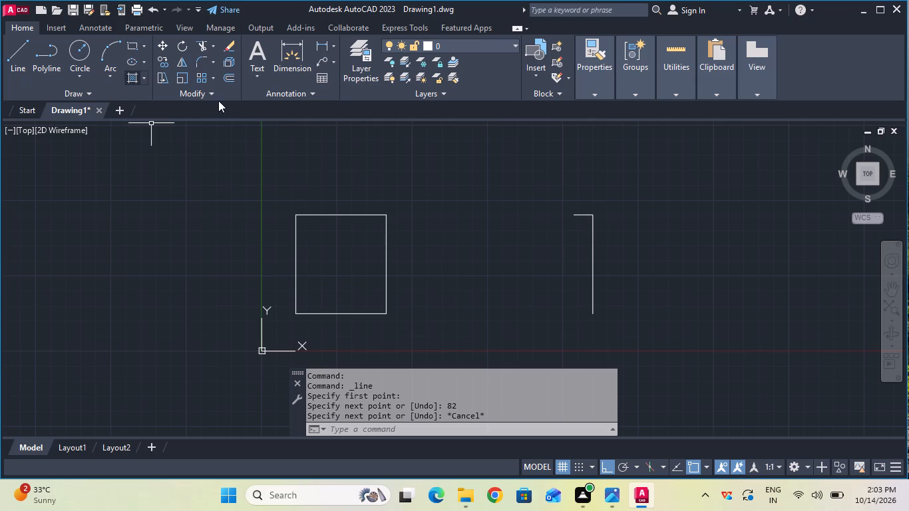
pyautogui.click(362, 264)
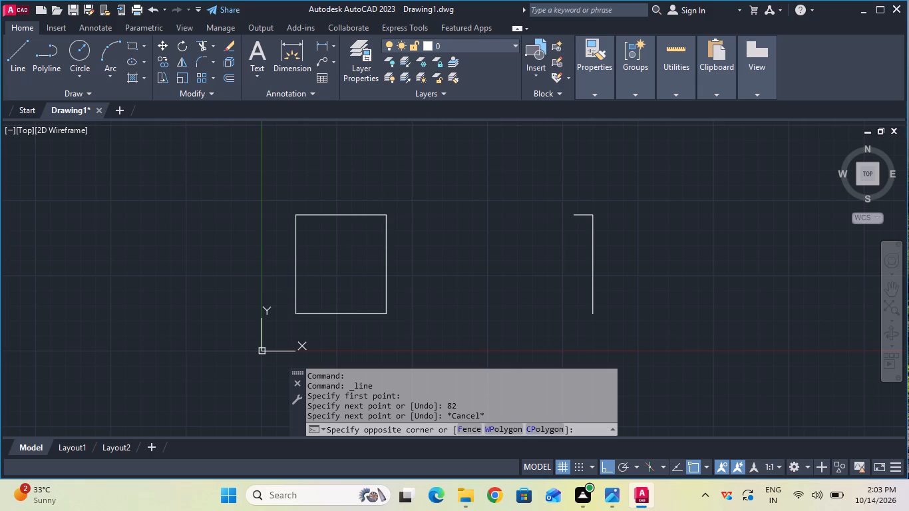
pyautogui.write('cl')
pyautogui.press('Return')
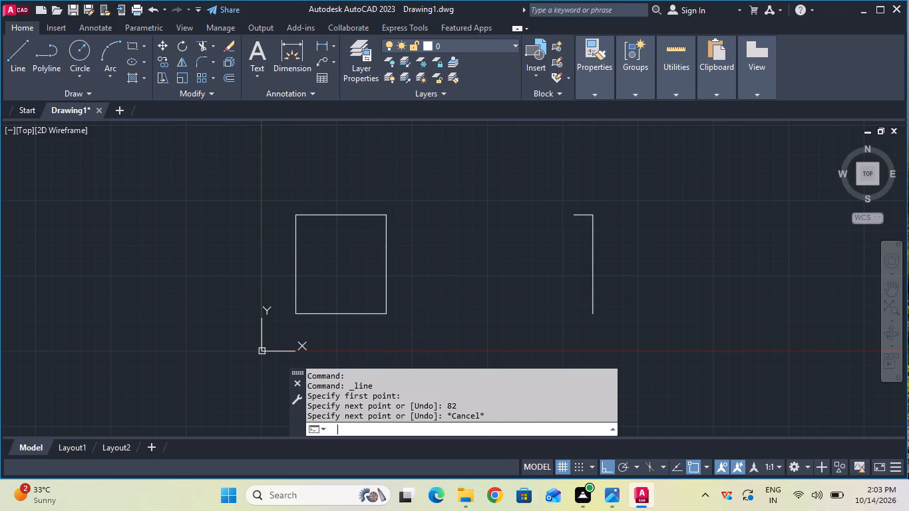
pyautogui.click(345, 216)
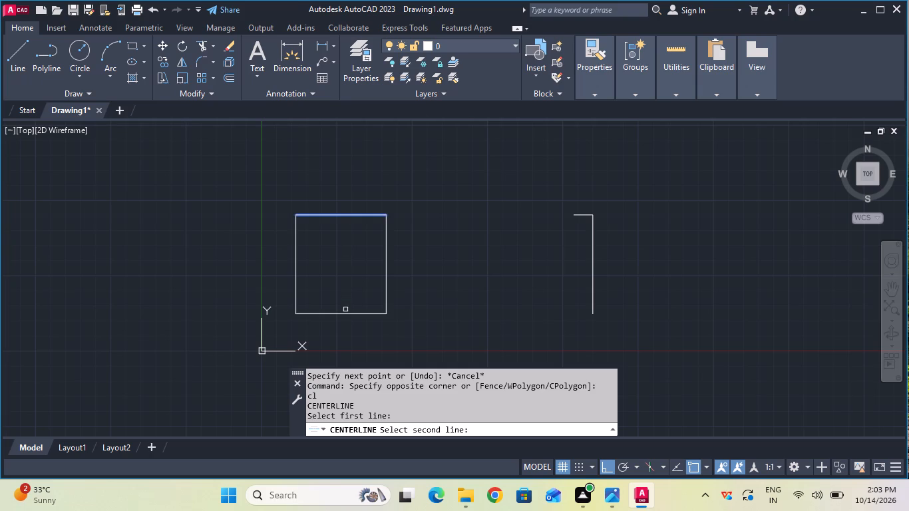
pyautogui.click(345, 317)
pyautogui.click(345, 315)
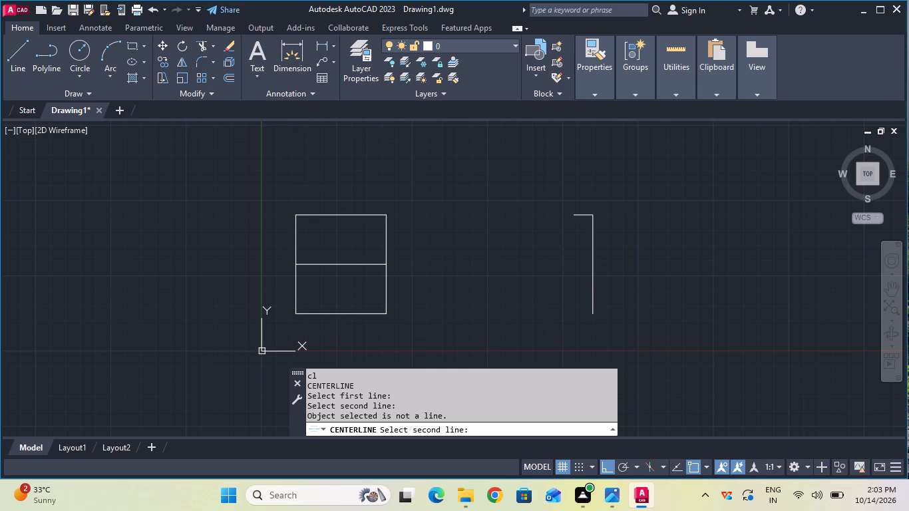
pyautogui.press('Escape')
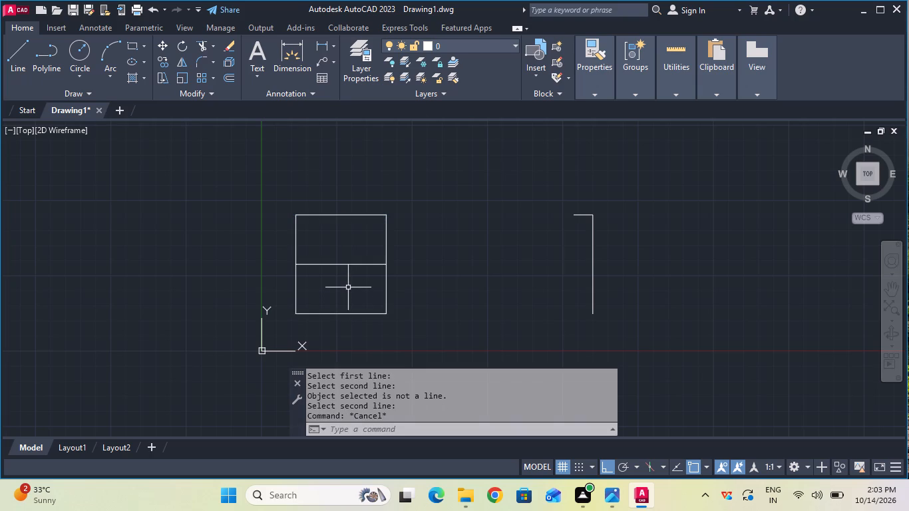
# Explode the outline's horizontal centerline.
pyautogui.scroll(2, 348, 287)
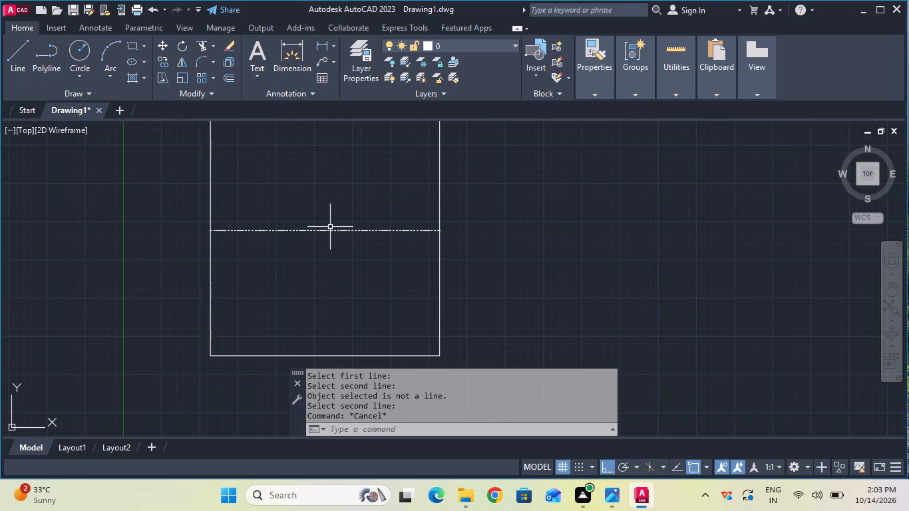
pyautogui.click(325, 230)
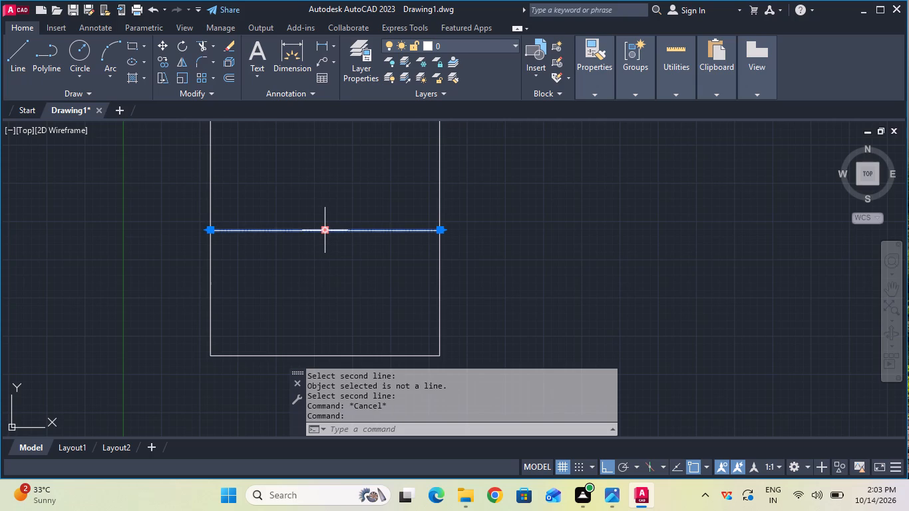
pyautogui.click(234, 63)
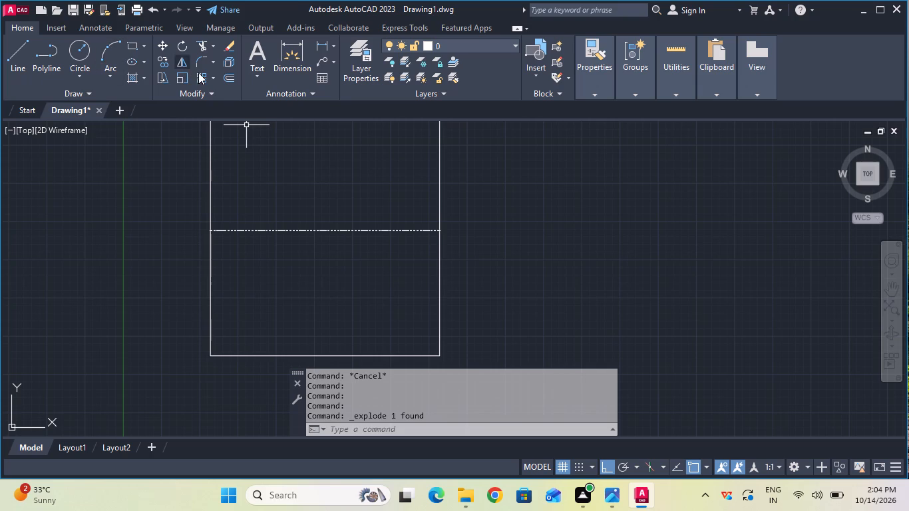
# Offset the outline's horizontal centerline 8 mm to both sides, above and below.
pyautogui.click(234, 78)
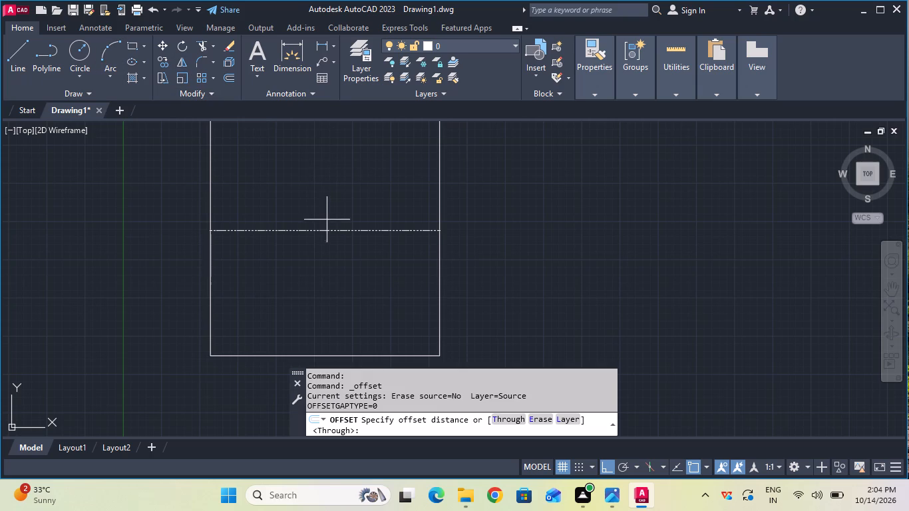
pyautogui.click(327, 232)
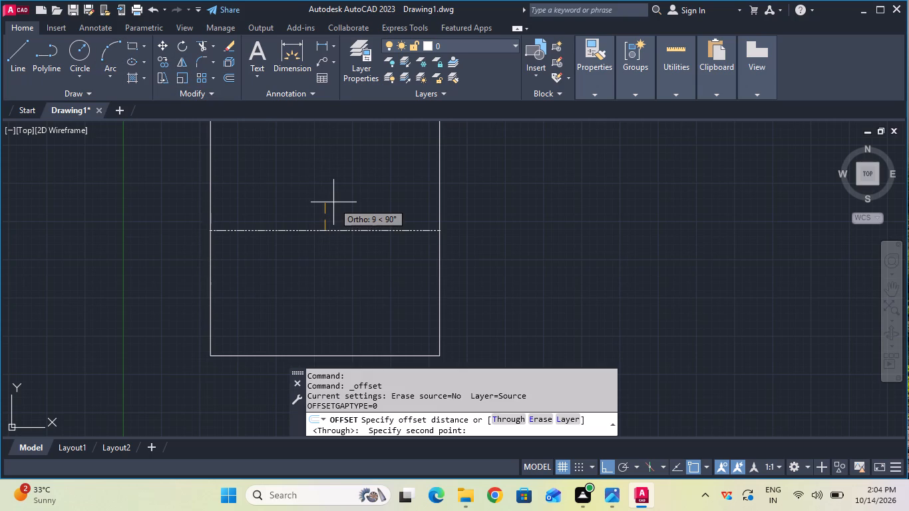
pyautogui.press('8')
pyautogui.press('Return')
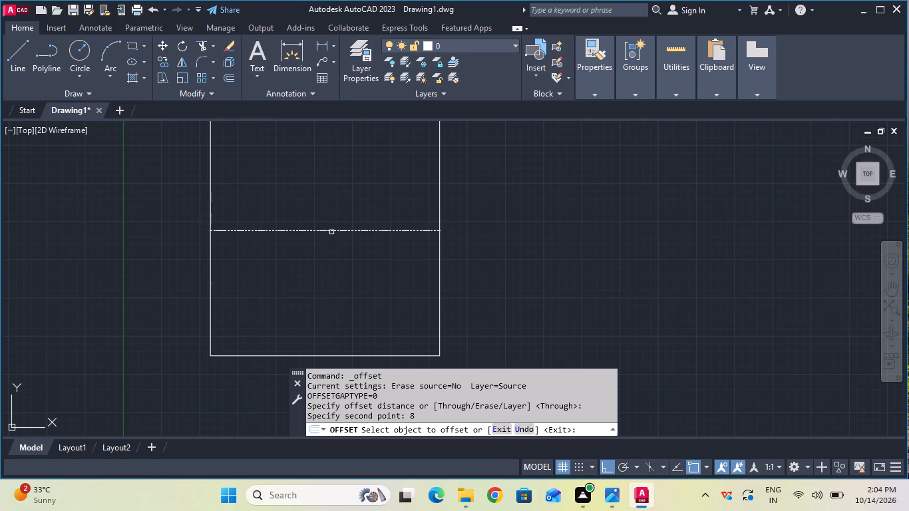
pyautogui.click(332, 232)
pyautogui.click(337, 226)
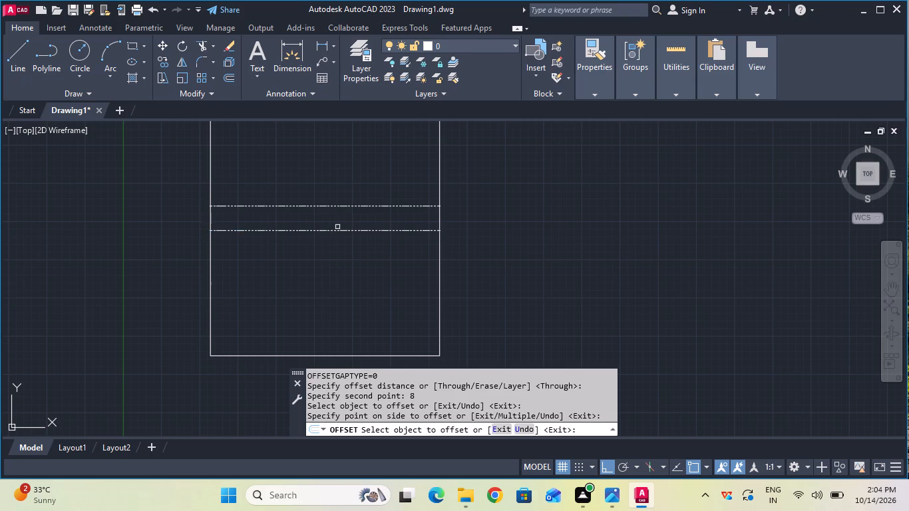
pyautogui.click(337, 229)
pyautogui.click(337, 243)
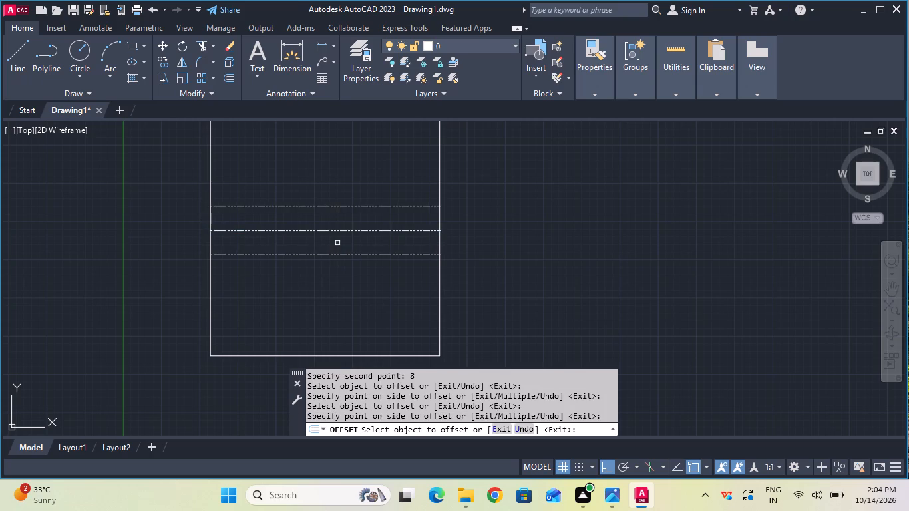
pyautogui.press('Escape')
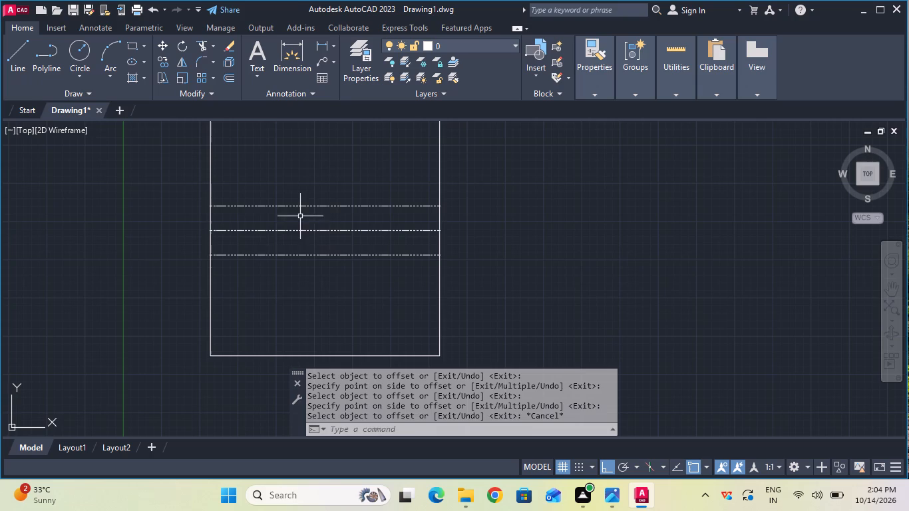
pyautogui.click(204, 45)
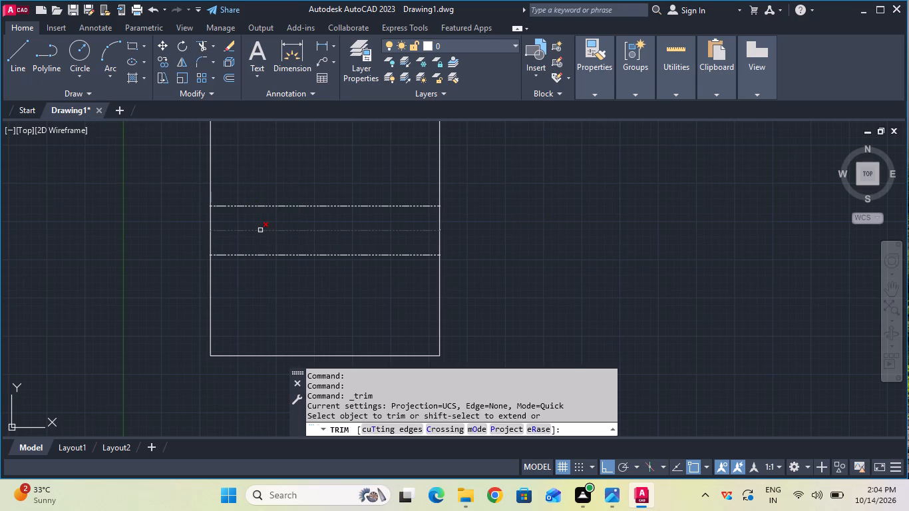
pyautogui.press('Escape')
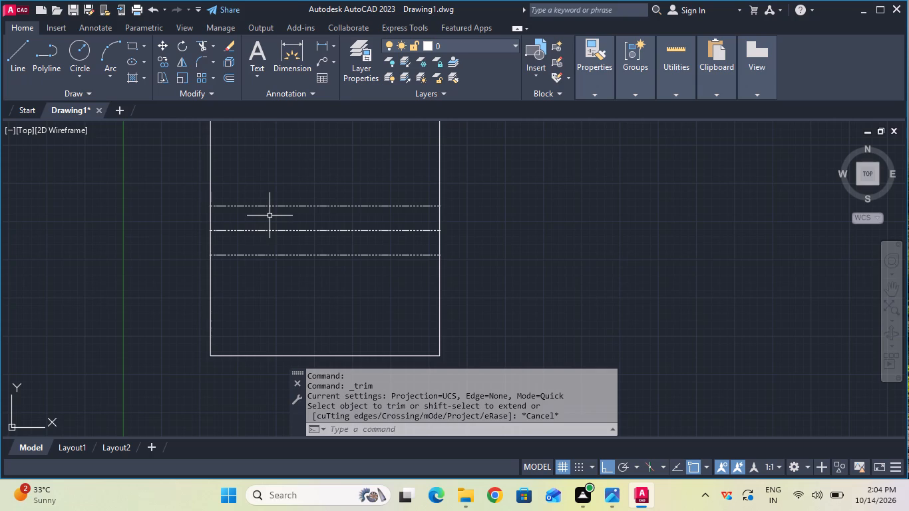
# Draw a horizontal guide line from the upper offset line's right end across to the 82 mm vertical line, in two segments.
pyautogui.scroll(-2, 361, 277)
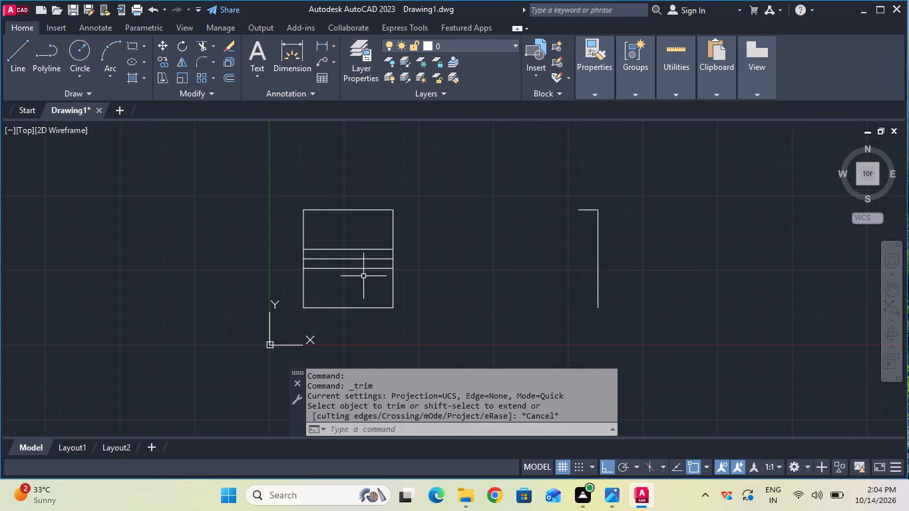
pyautogui.scroll(1, 469, 295)
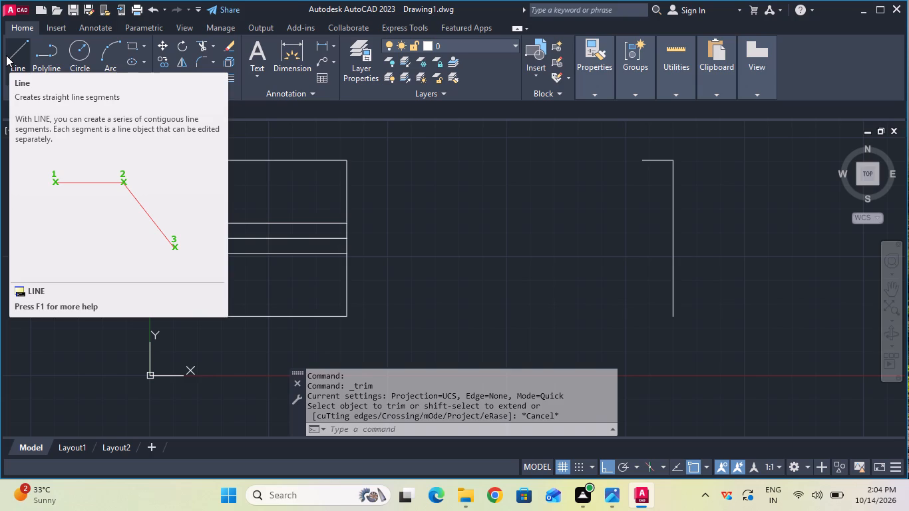
pyautogui.click(6, 55)
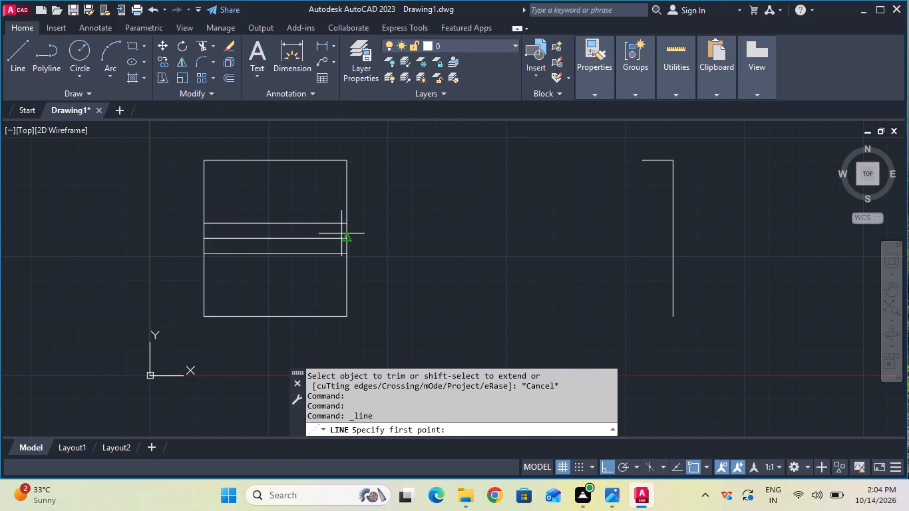
pyautogui.click(349, 222)
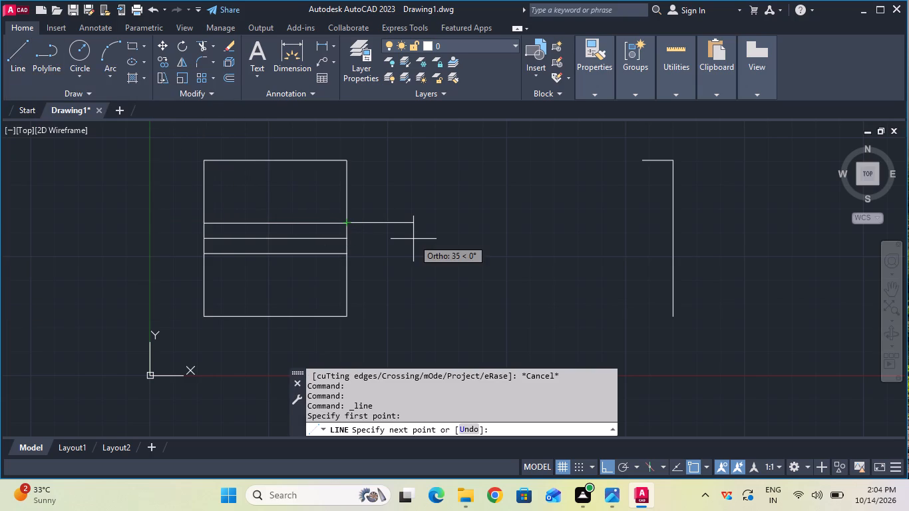
pyautogui.click(413, 239)
pyautogui.press('Escape')
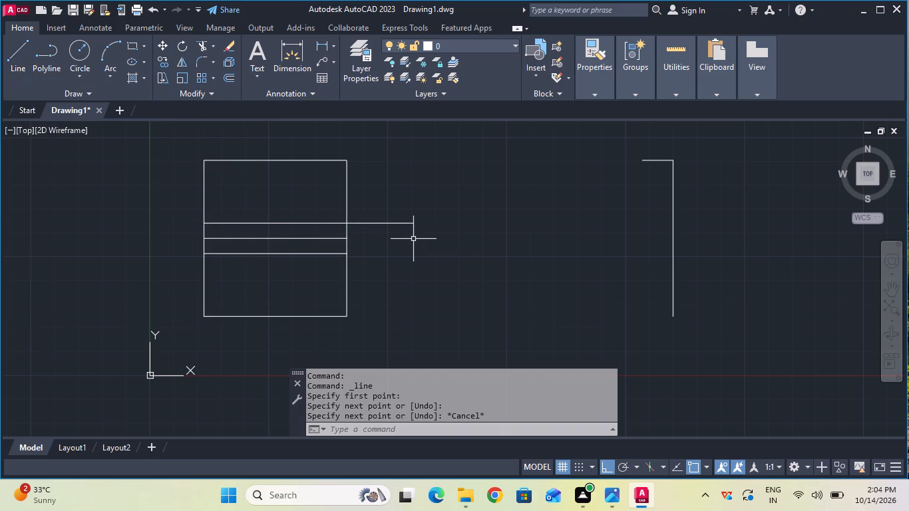
pyautogui.moveTo(17, 53); pyautogui.dragTo(25, 65)
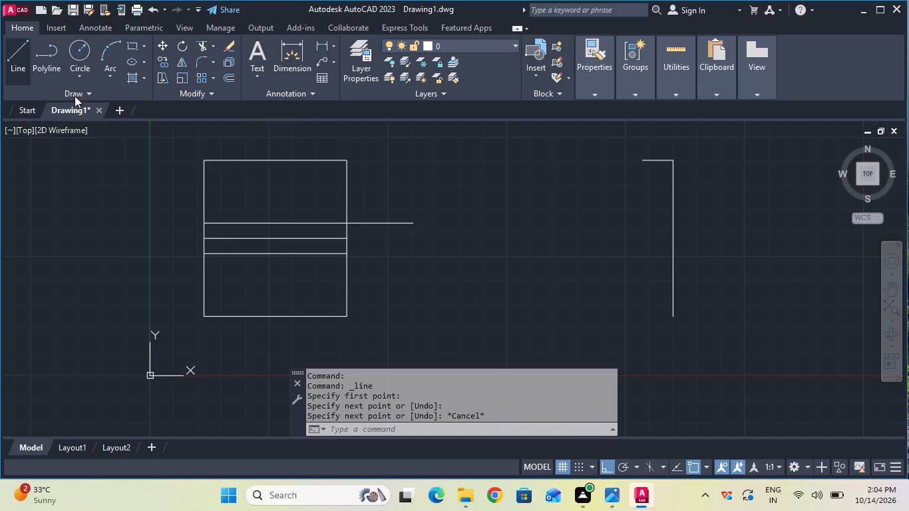
pyautogui.click(410, 226)
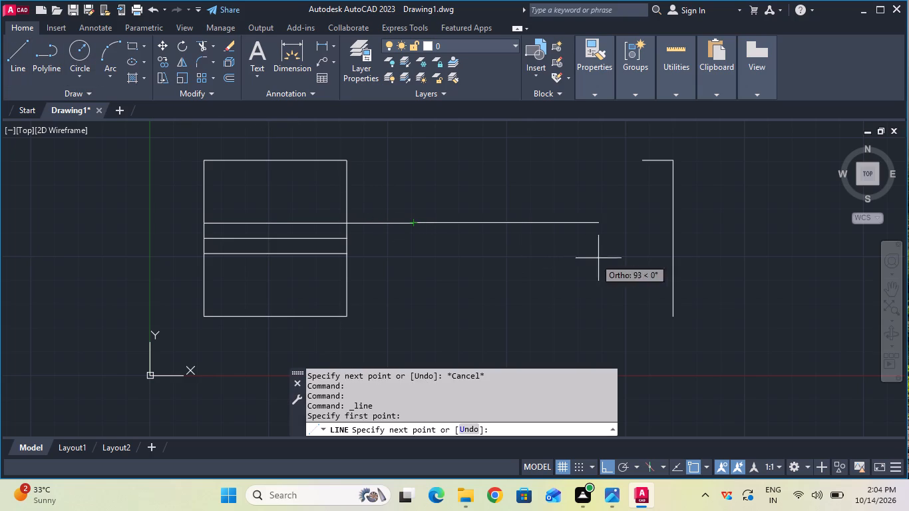
pyautogui.click(676, 225)
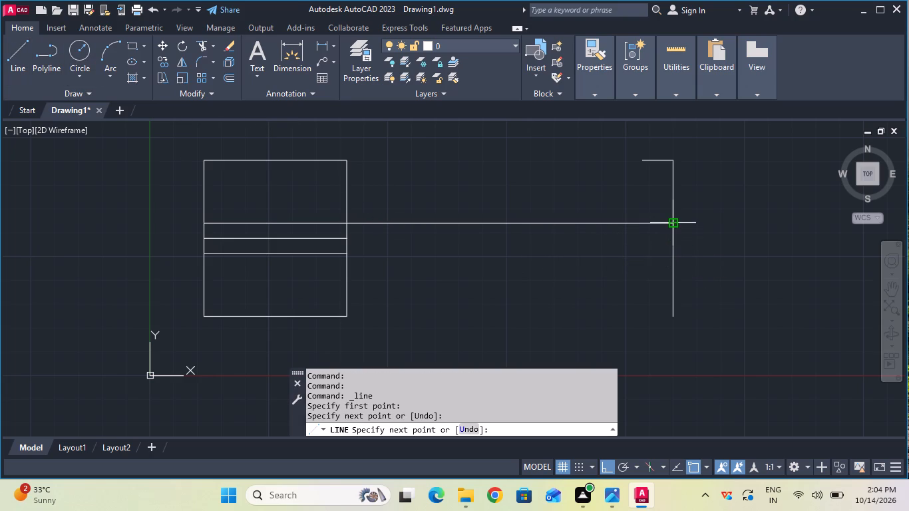
pyautogui.press('Escape')
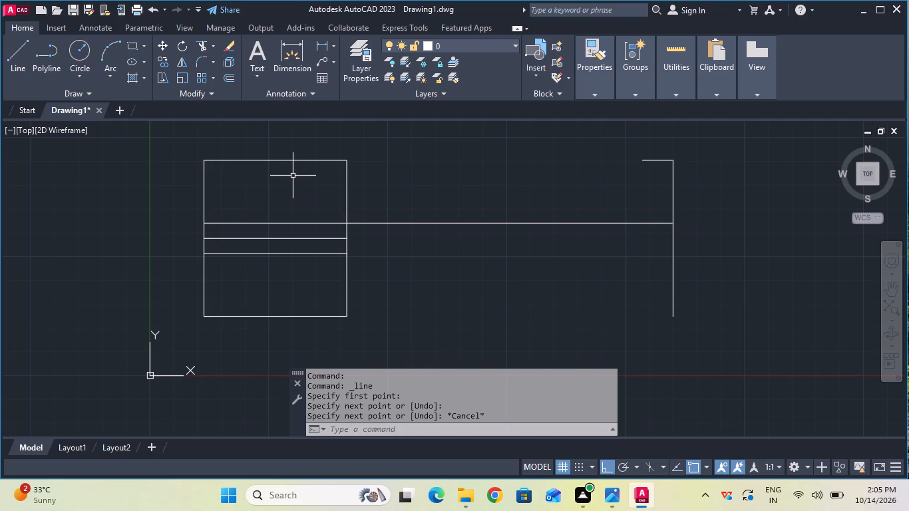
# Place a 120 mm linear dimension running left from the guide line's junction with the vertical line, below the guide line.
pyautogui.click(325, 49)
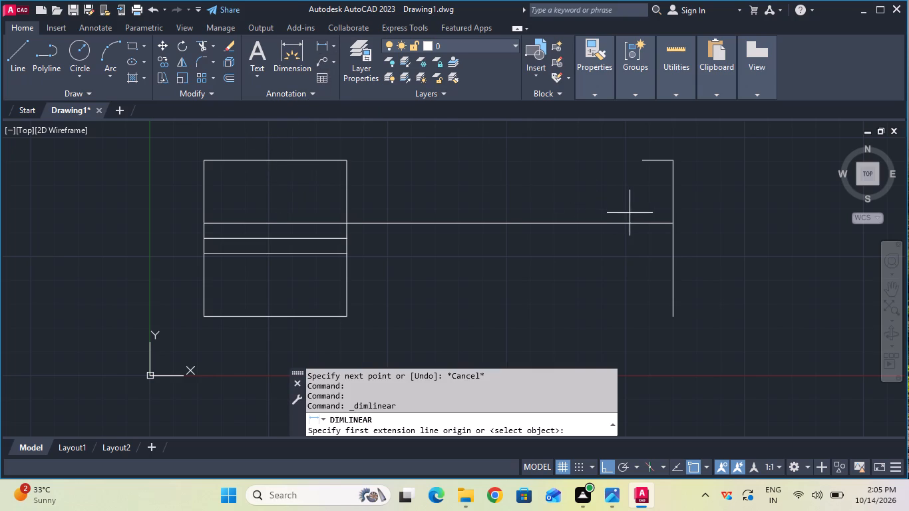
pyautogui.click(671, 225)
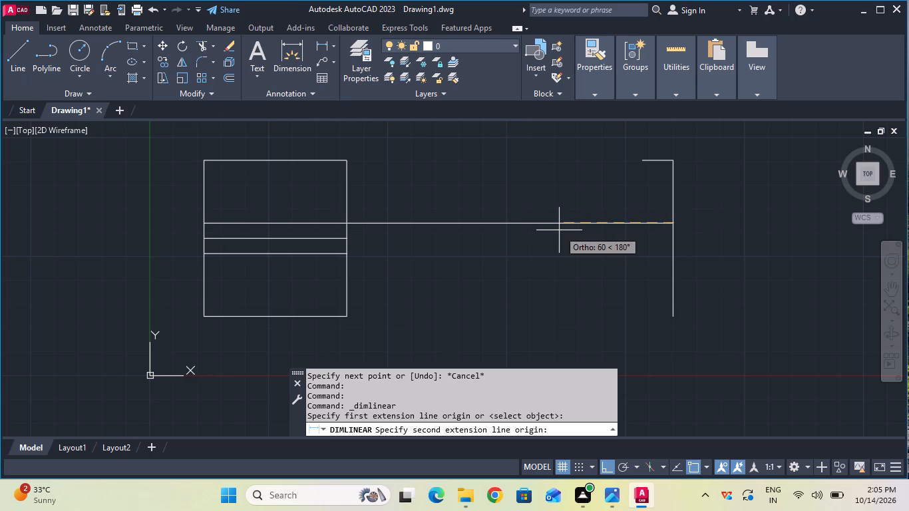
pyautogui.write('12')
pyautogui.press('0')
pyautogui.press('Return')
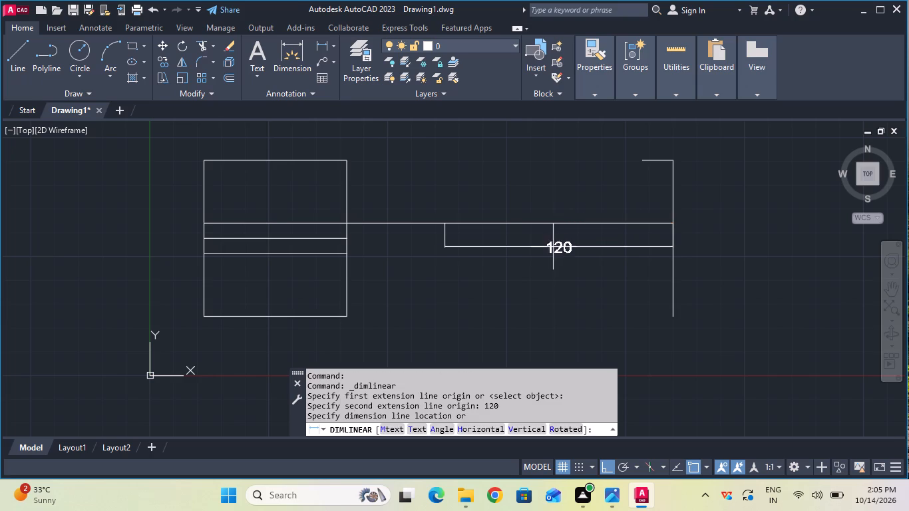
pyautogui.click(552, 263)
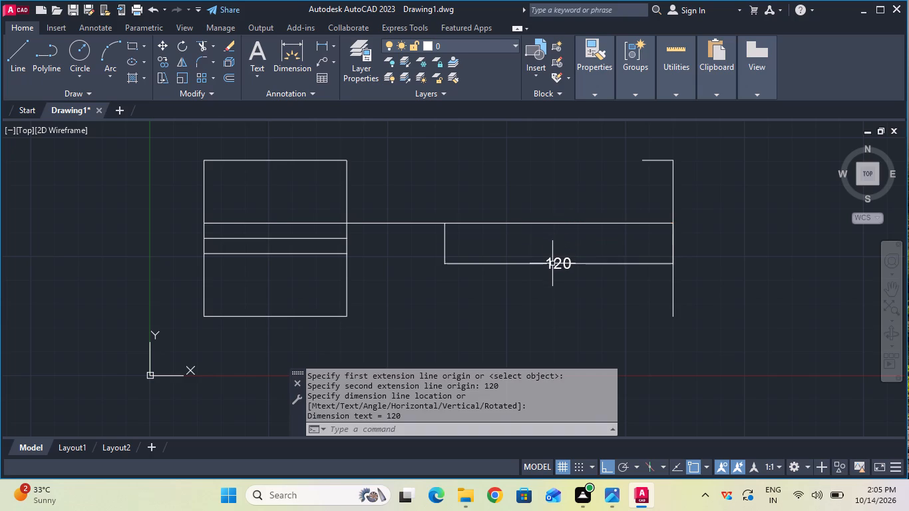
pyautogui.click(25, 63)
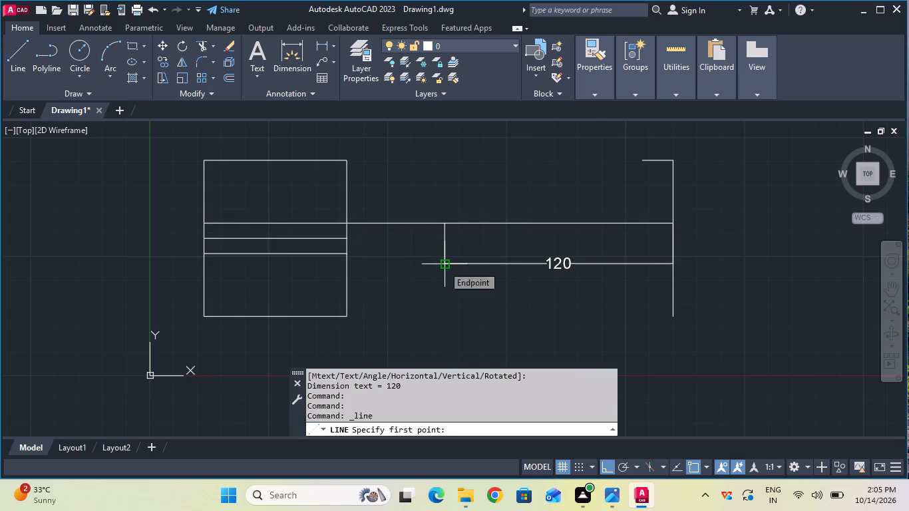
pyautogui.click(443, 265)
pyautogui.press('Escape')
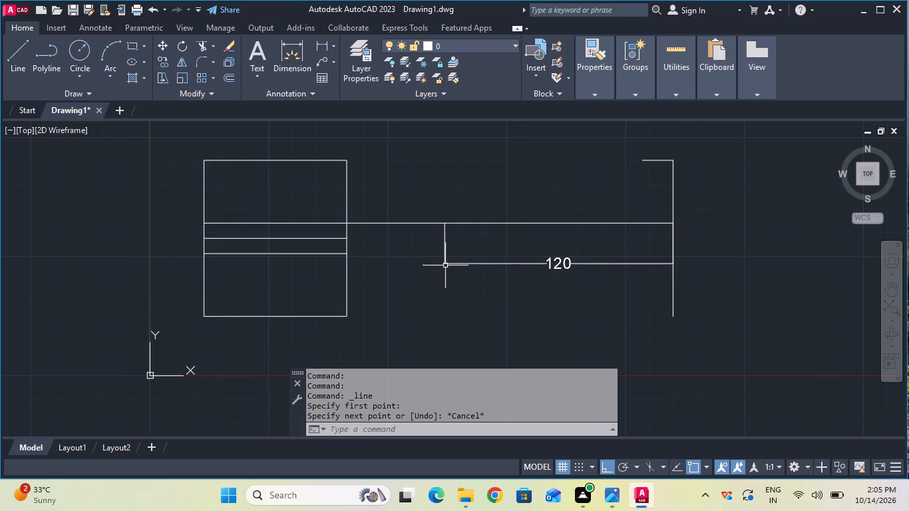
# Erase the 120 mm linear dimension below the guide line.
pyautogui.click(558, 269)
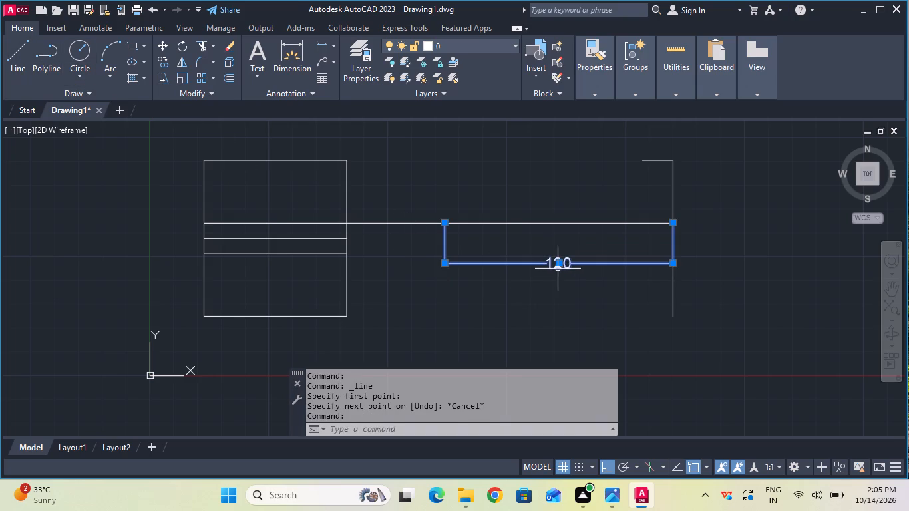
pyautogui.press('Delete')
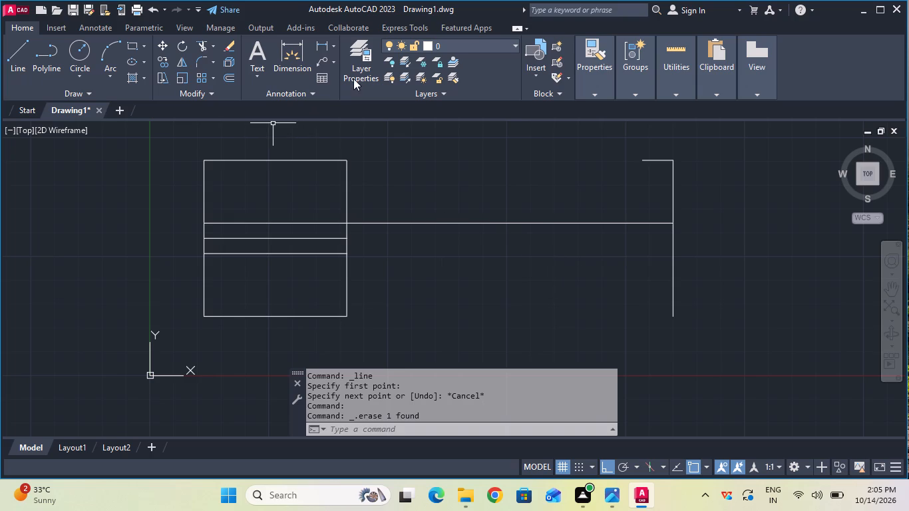
# Place a 120 mm linear dimension running left from the guide line's junction with the vertical line, above the guide line.
pyautogui.click(325, 44)
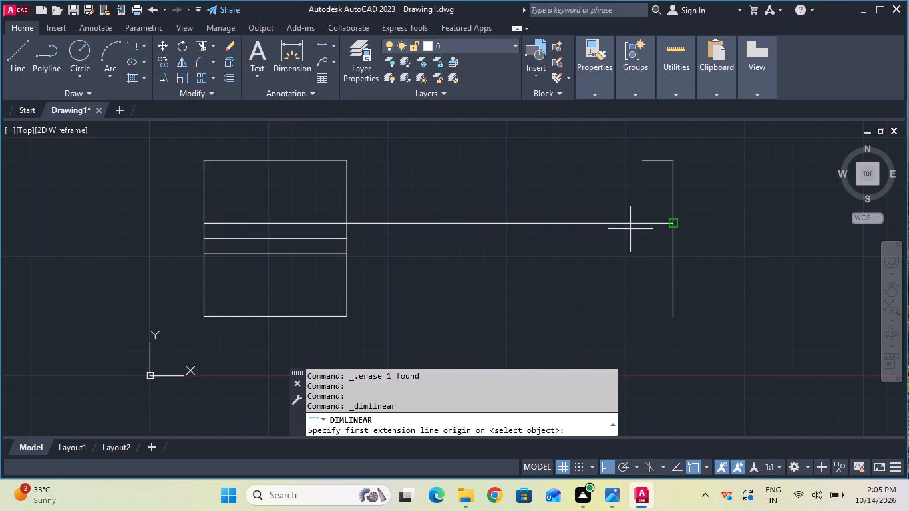
pyautogui.click(672, 220)
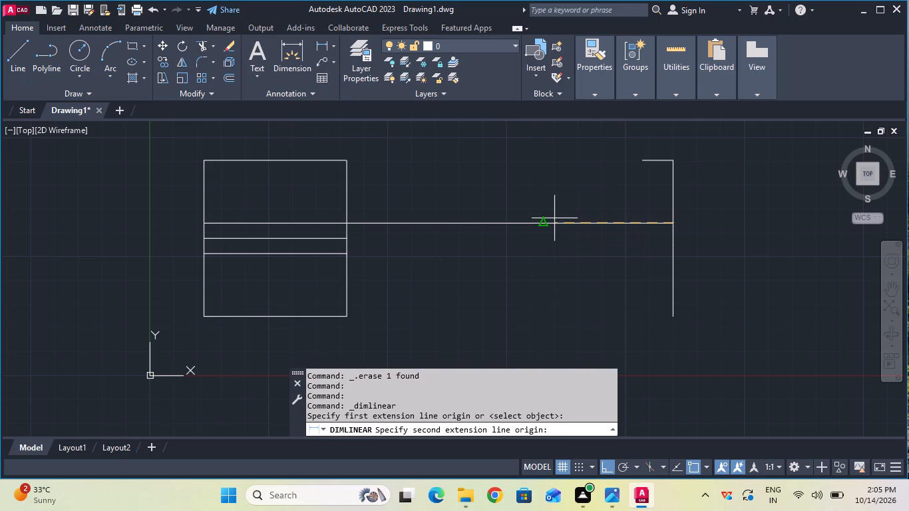
pyautogui.write('12')
pyautogui.press('0')
pyautogui.press('Return')
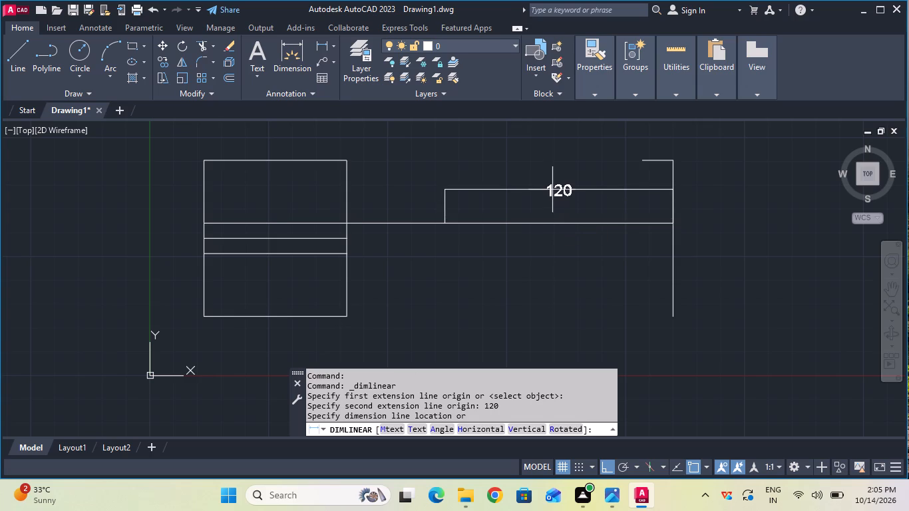
pyautogui.click(552, 190)
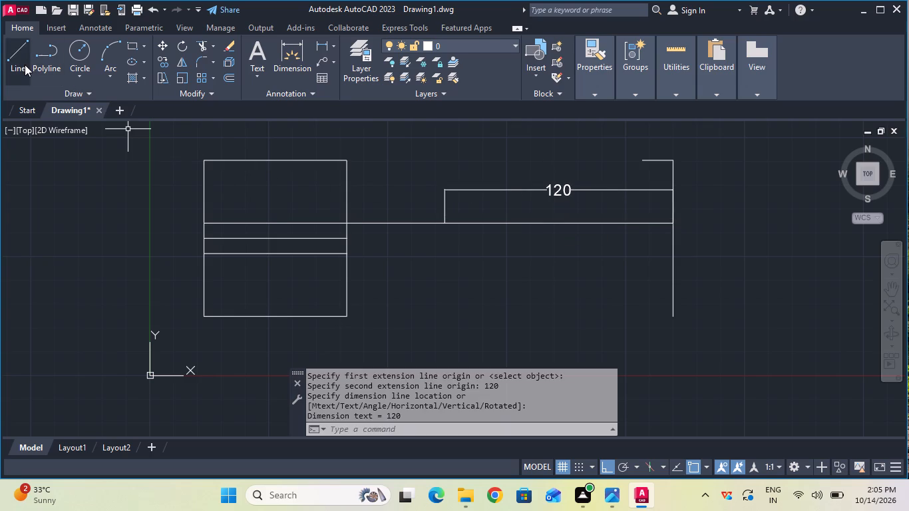
# Draw a vertical line from the 120 mm dimension's left end down to the guide line.
pyautogui.click(25, 65)
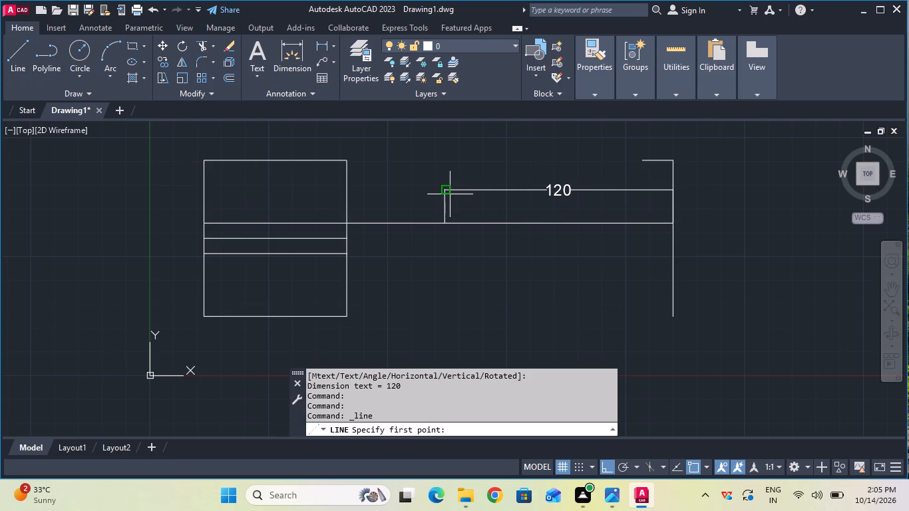
pyautogui.click(443, 192)
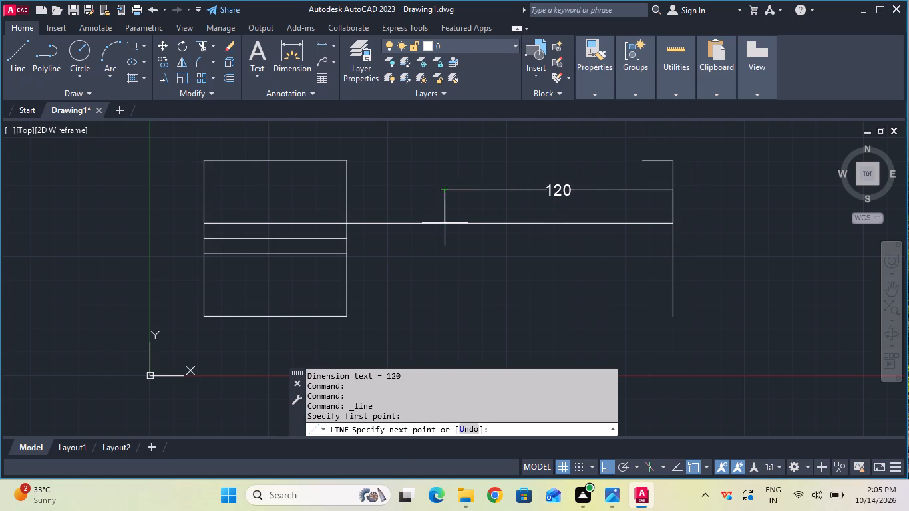
pyautogui.click(443, 223)
pyautogui.press('Escape')
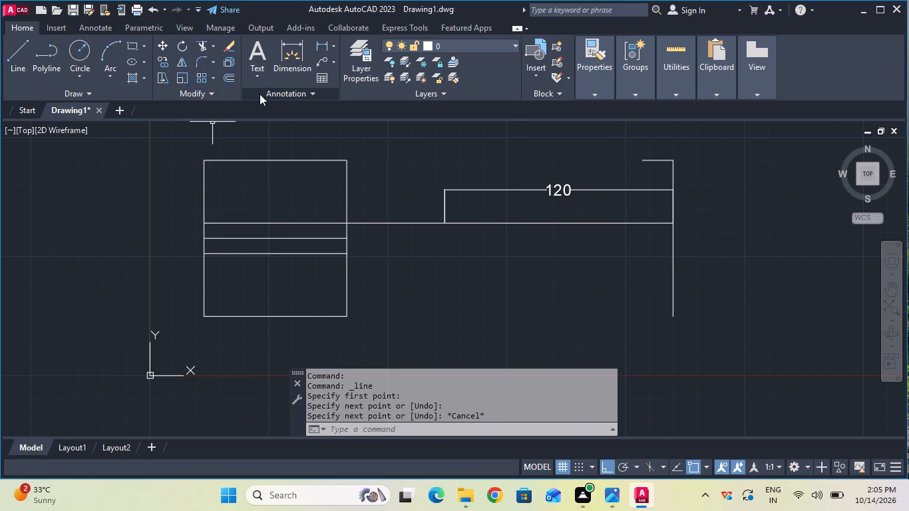
# Remove the 120 mm linear dimension above the guide line with Trim.
pyautogui.click(208, 47)
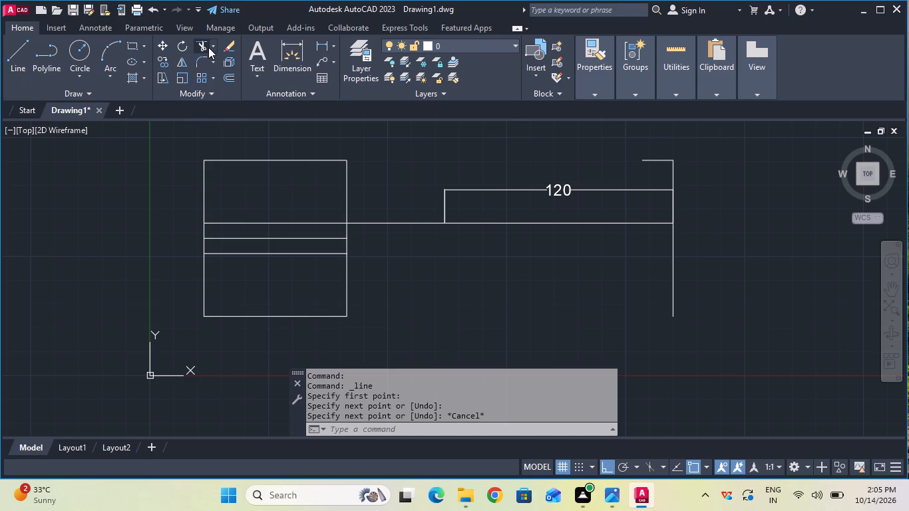
pyautogui.click(546, 184)
pyautogui.press('Escape')
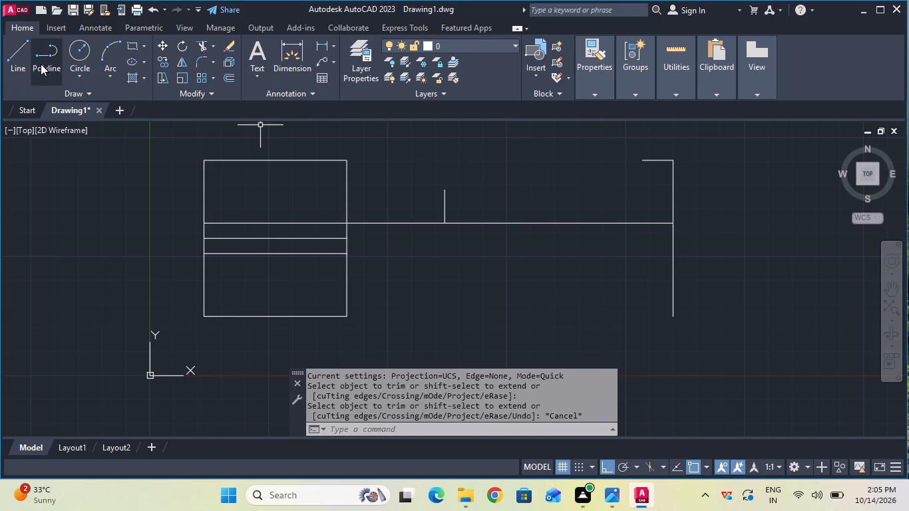
# Draw a 16 mm vertical line downward from where the short marker line meets the guide line.
pyautogui.click(13, 64)
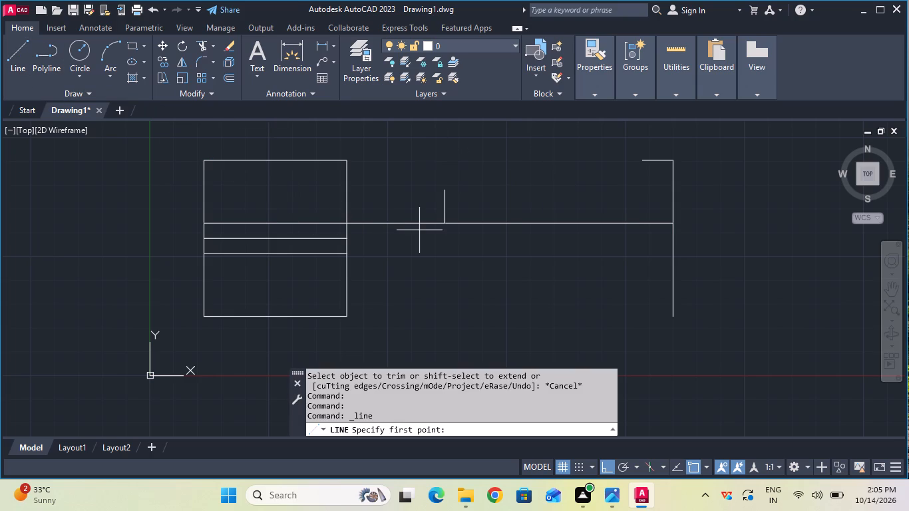
pyautogui.click(444, 224)
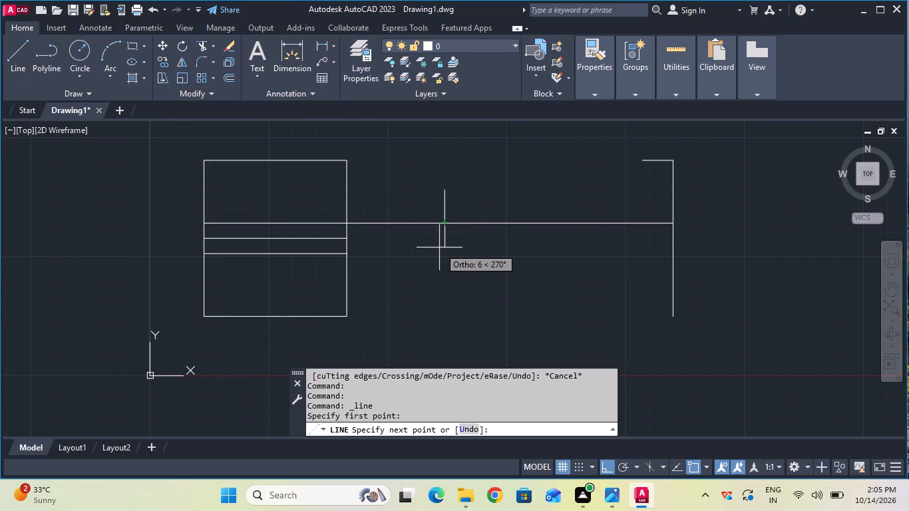
pyautogui.press('1')
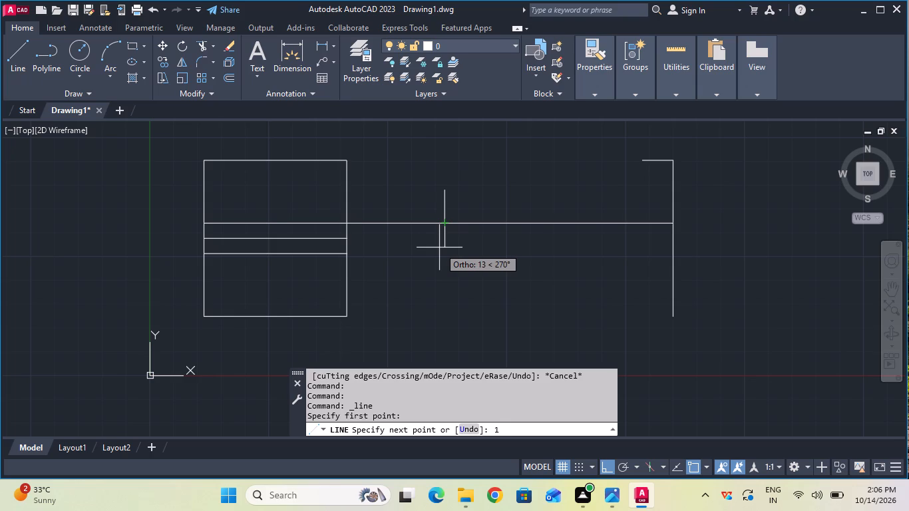
pyautogui.press('6')
pyautogui.press('Return')
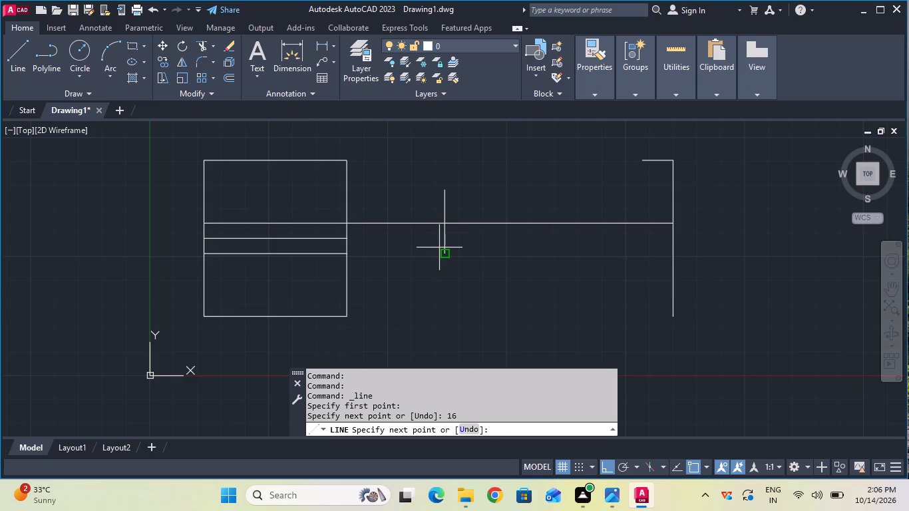
pyautogui.press('Escape')
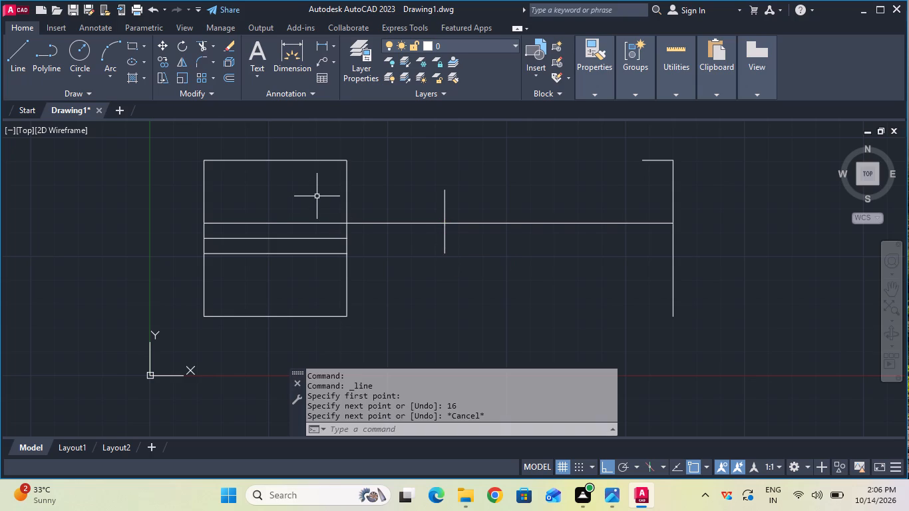
# Trim away the part of the short vertical line that stands above the guide line.
pyautogui.click(200, 49)
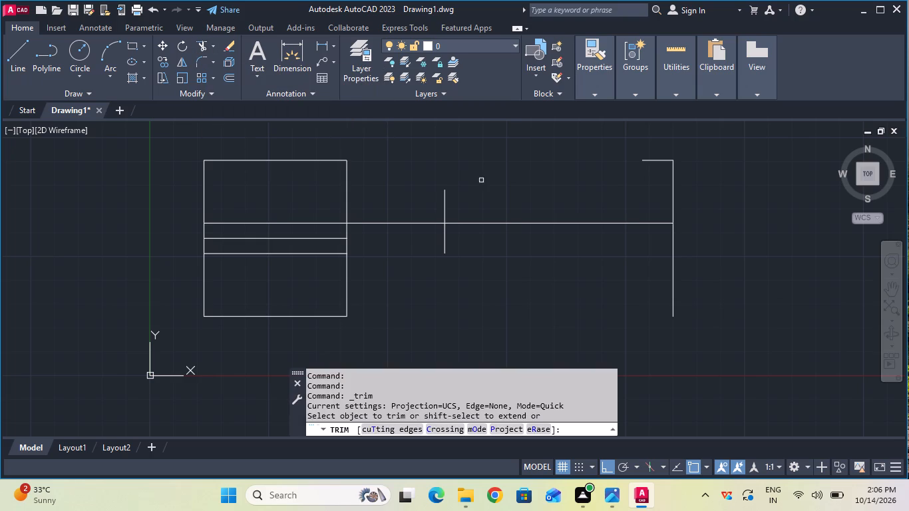
pyautogui.click(444, 200)
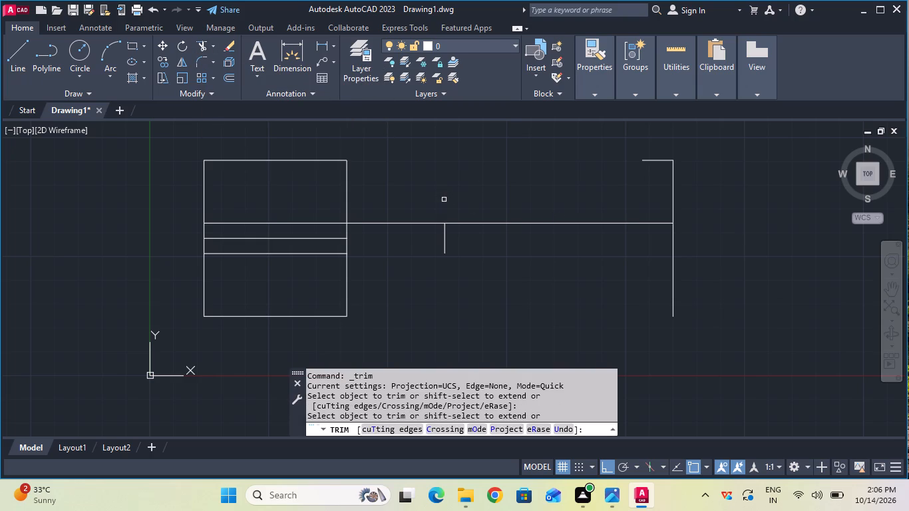
pyautogui.press('Escape')
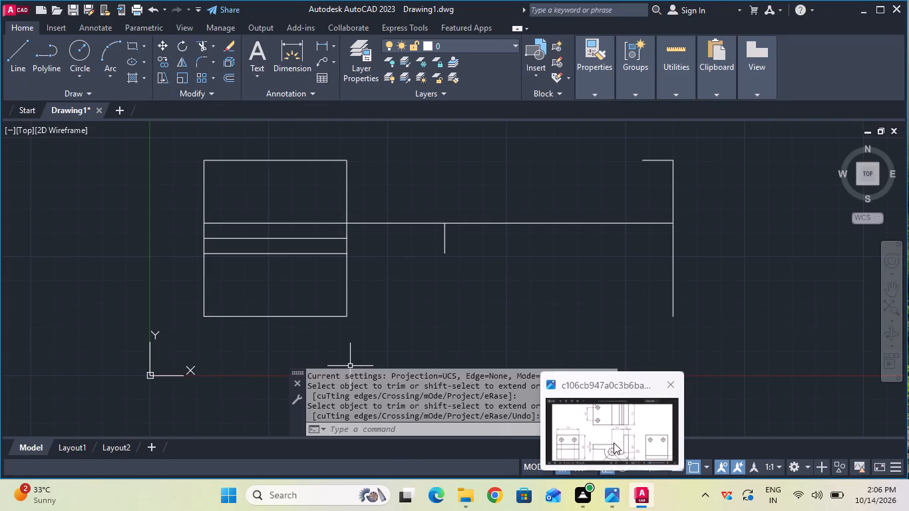
# Examine the front profile's dimensions and radii in the bracket reference image in Photos.
pyautogui.click(614, 442)
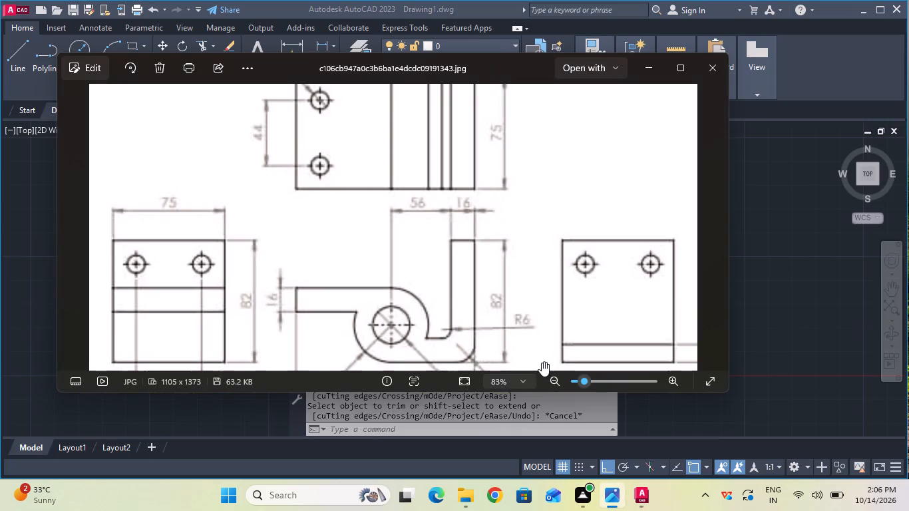
pyautogui.scroll(3, 541, 357)
pyautogui.moveTo(552, 312); pyautogui.dragTo(599, 218, button='middle')
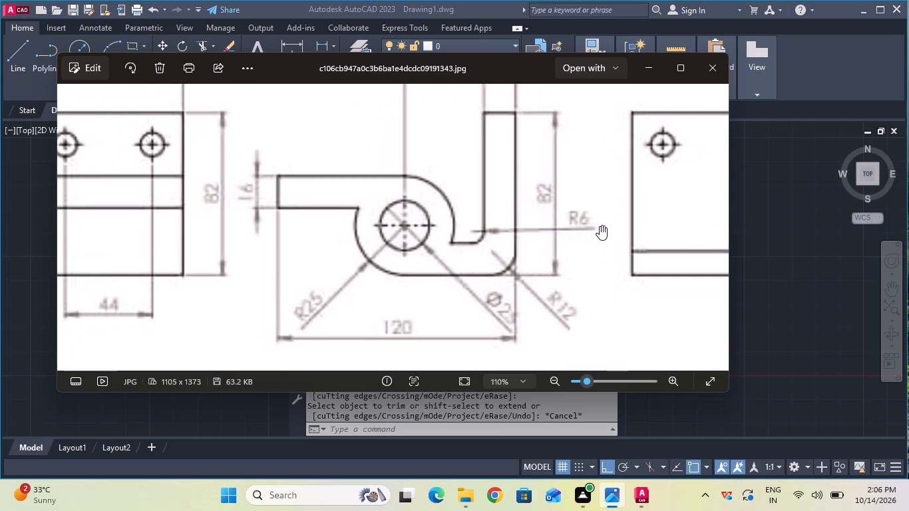
pyautogui.scroll(-1, 596, 244)
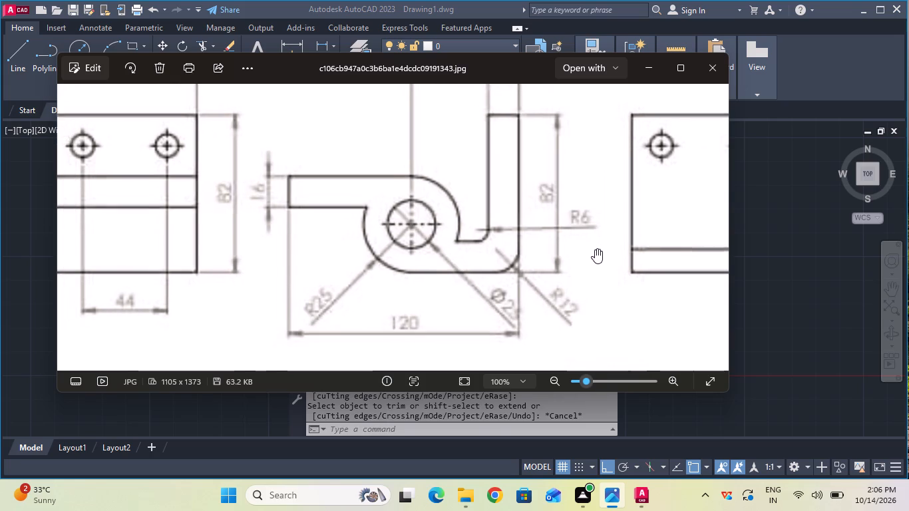
pyautogui.scroll(-2, 594, 255)
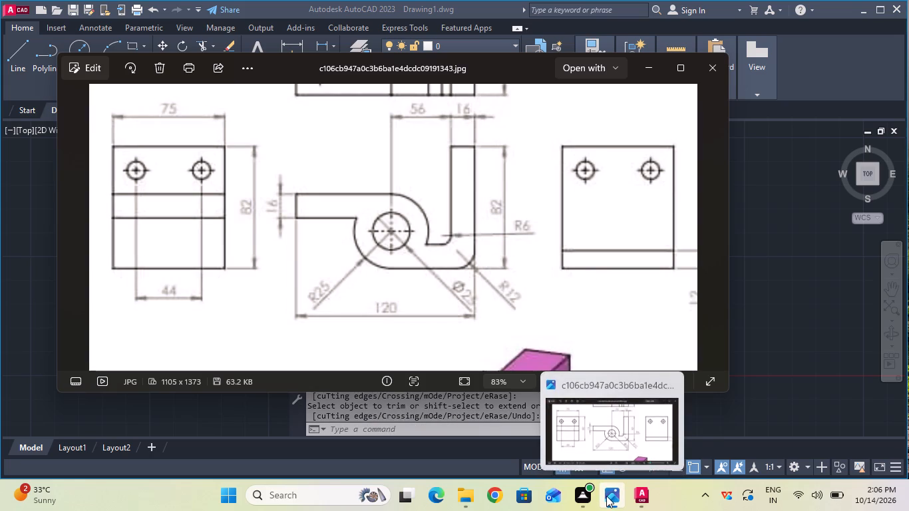
pyautogui.click(636, 496)
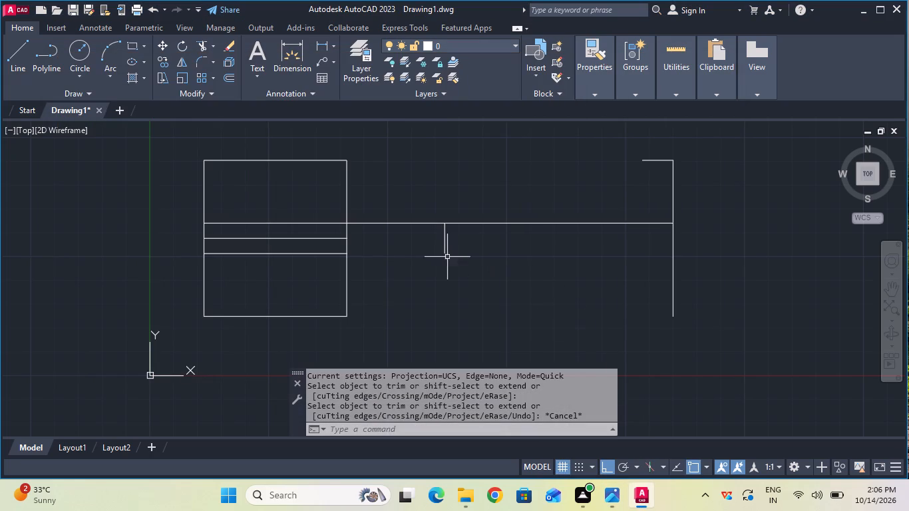
# Draw a 72 mm horizontal line leftward from the lower end of the 82 mm vertical line in the AutoCAD drawing.
pyautogui.click(30, 69)
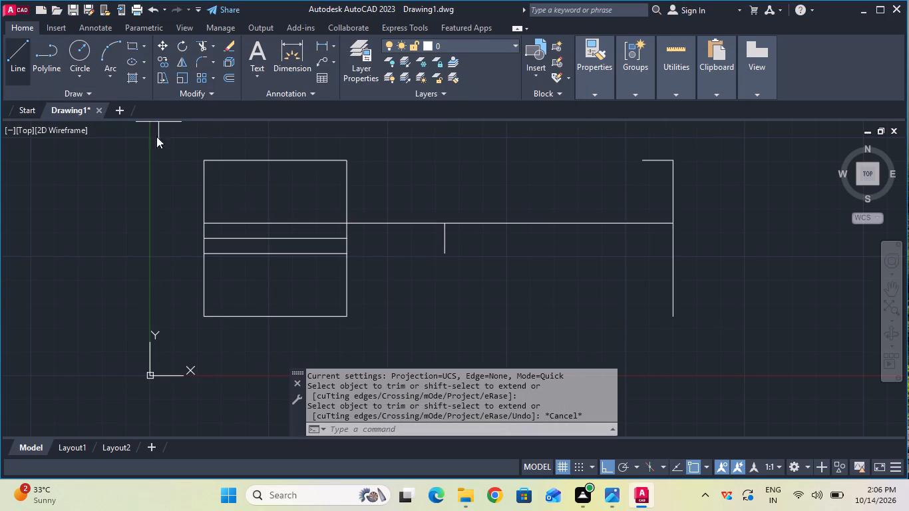
pyautogui.click(672, 317)
pyautogui.press('7')
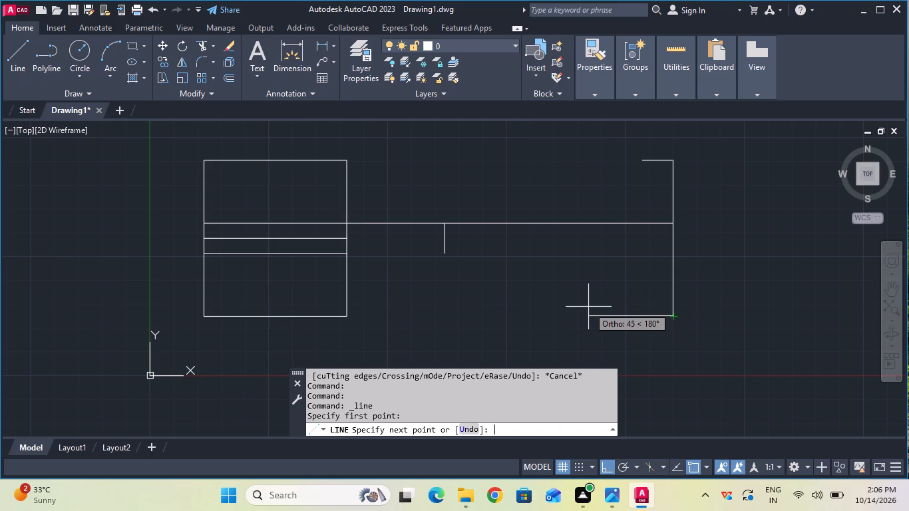
pyautogui.press('2')
pyautogui.press('Return')
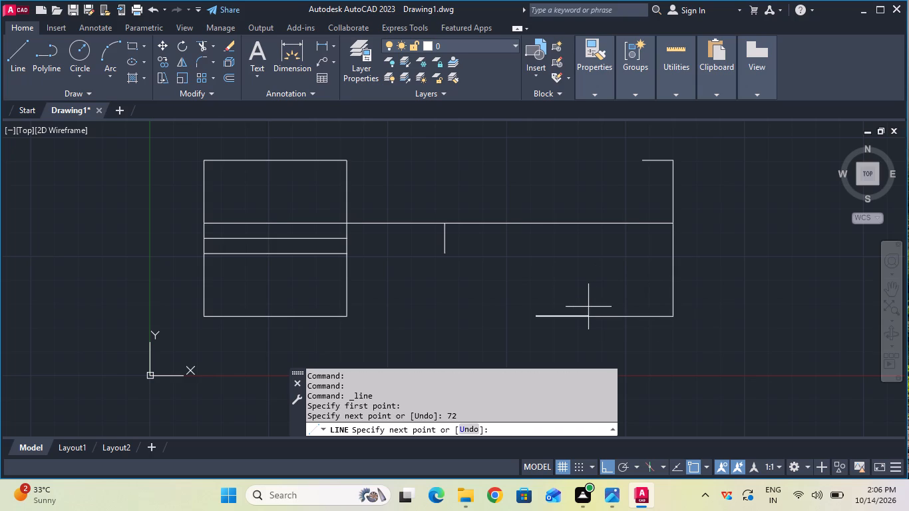
pyautogui.press('Escape')
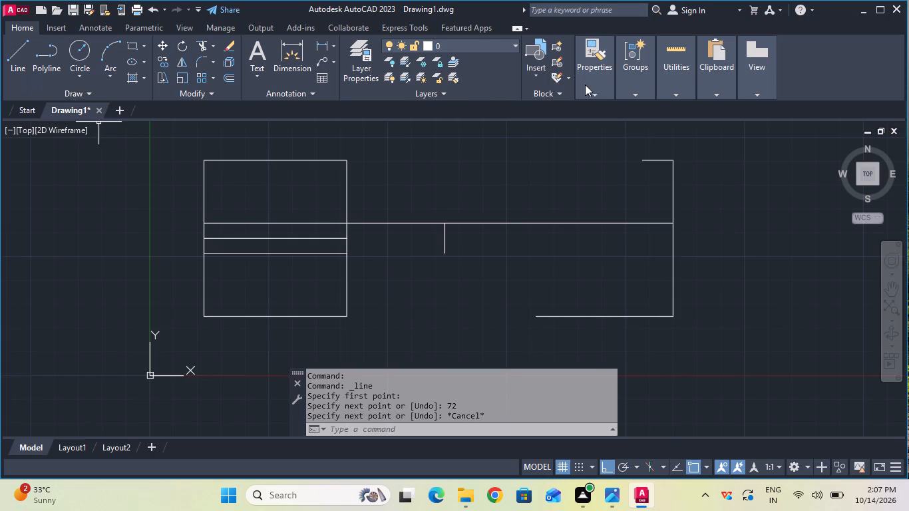
# Set the current linetype to CENTER2 and draw a 50 mm vertical line upward from the 72 mm line's left end.
pyautogui.click(643, 135)
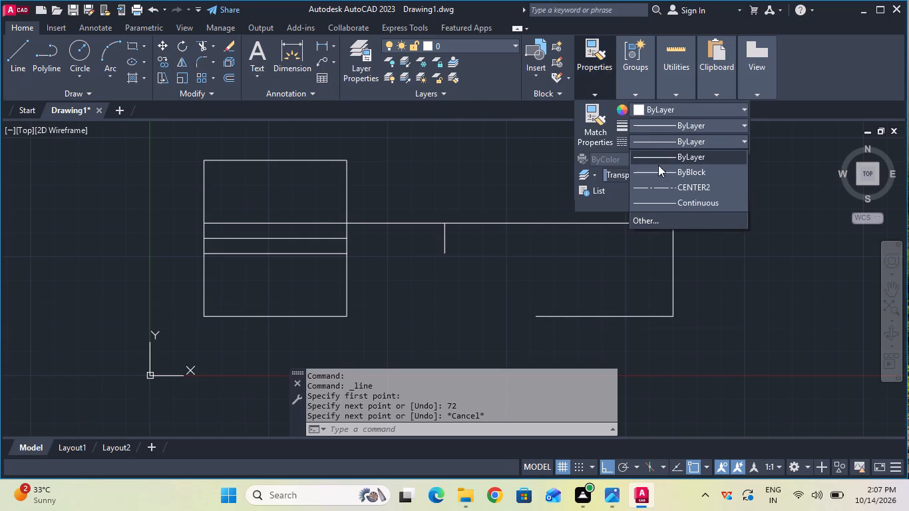
pyautogui.click(667, 182)
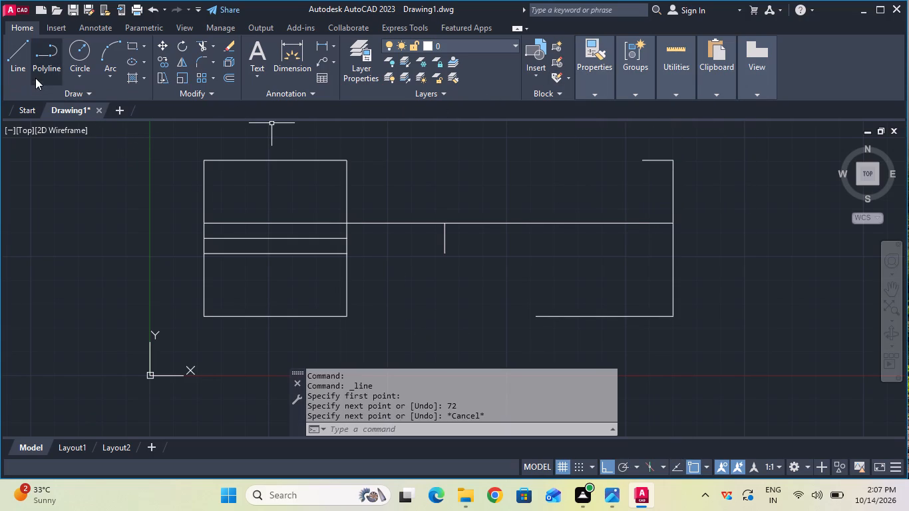
pyautogui.click(27, 63)
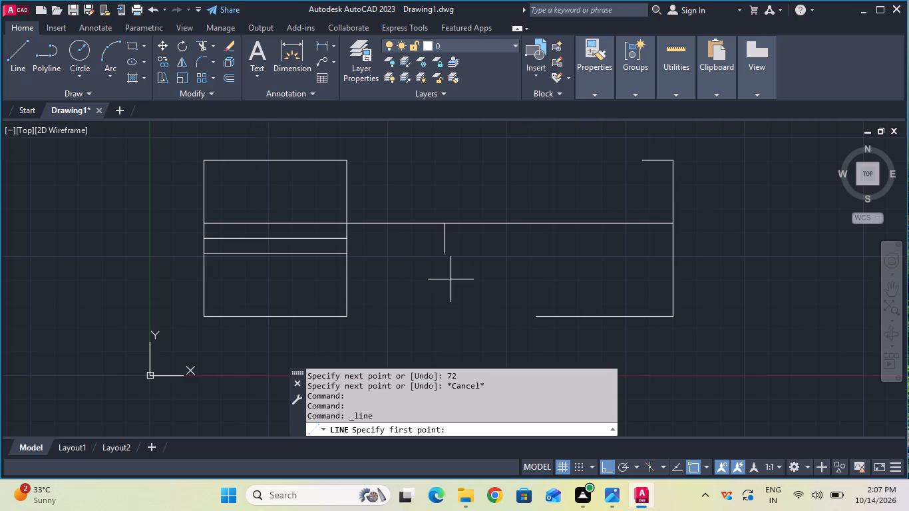
pyautogui.click(537, 315)
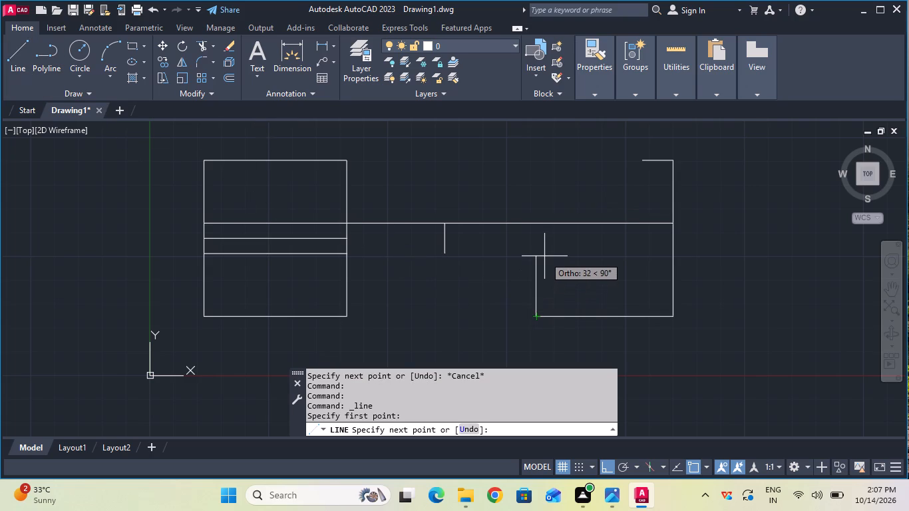
pyautogui.press('5')
pyautogui.press('0')
pyautogui.press('Return')
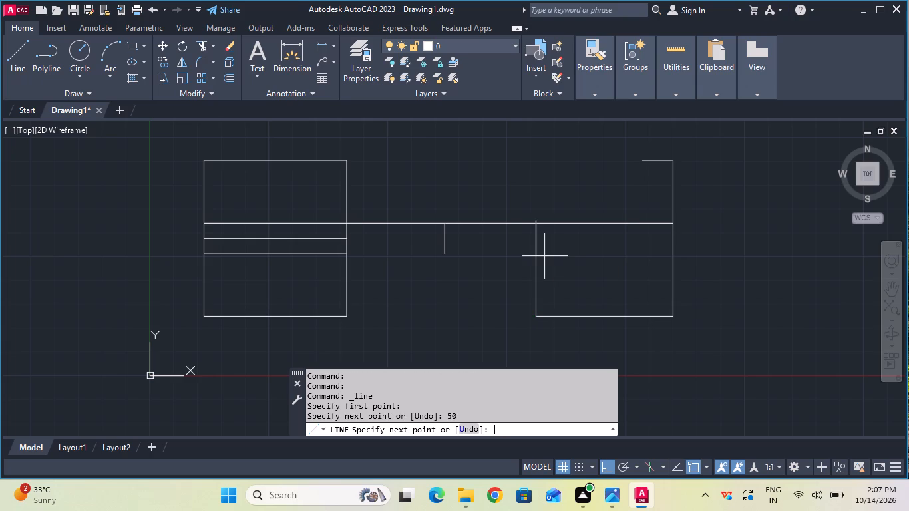
pyautogui.press('Escape')
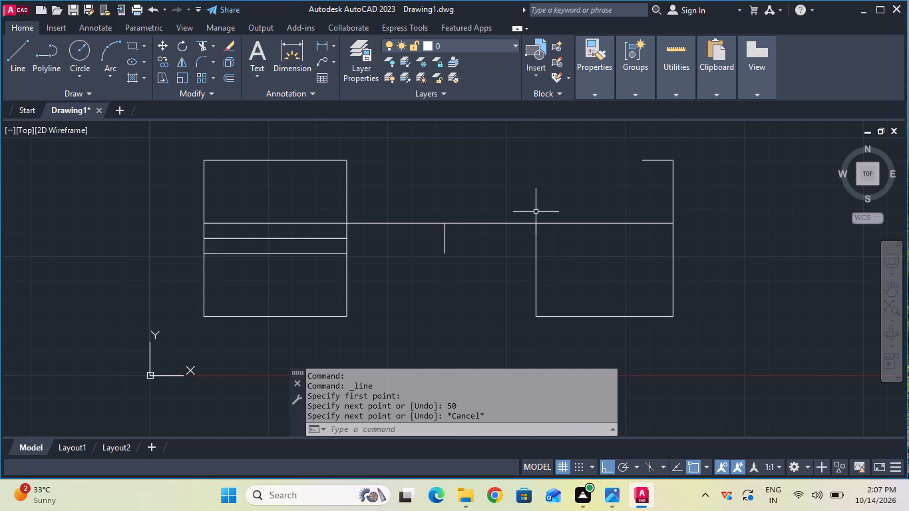
# Measure the full height of the front profile's long vertical line with a linear dimension, without placing it.
pyautogui.scroll(1, 520, 214)
pyautogui.scroll(-2, 520, 214)
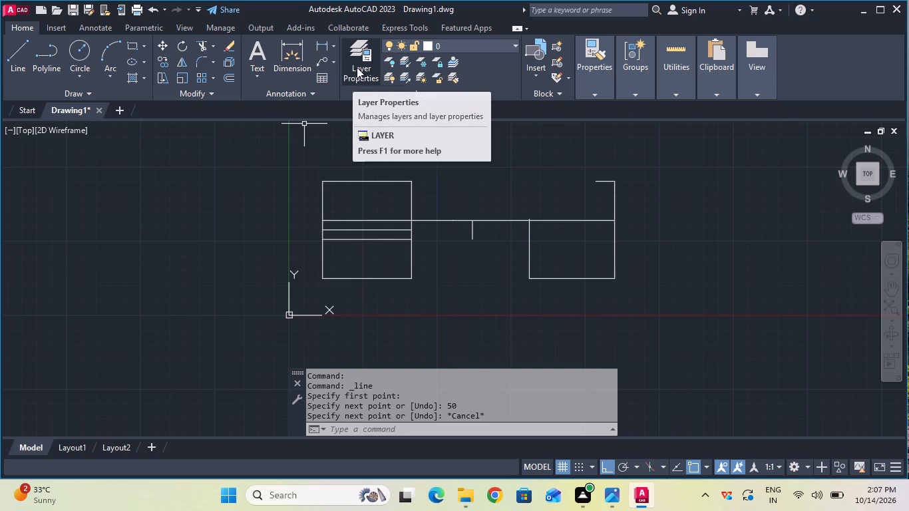
pyautogui.click(321, 47)
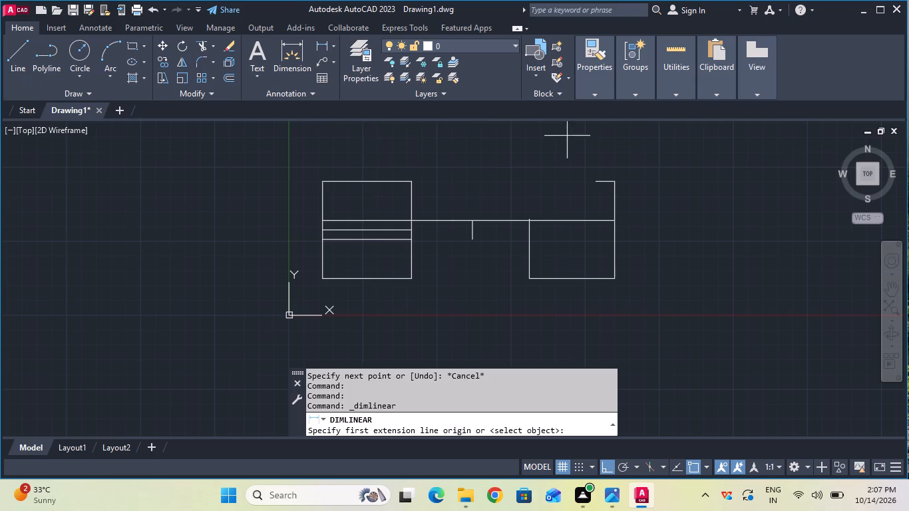
pyautogui.click(616, 184)
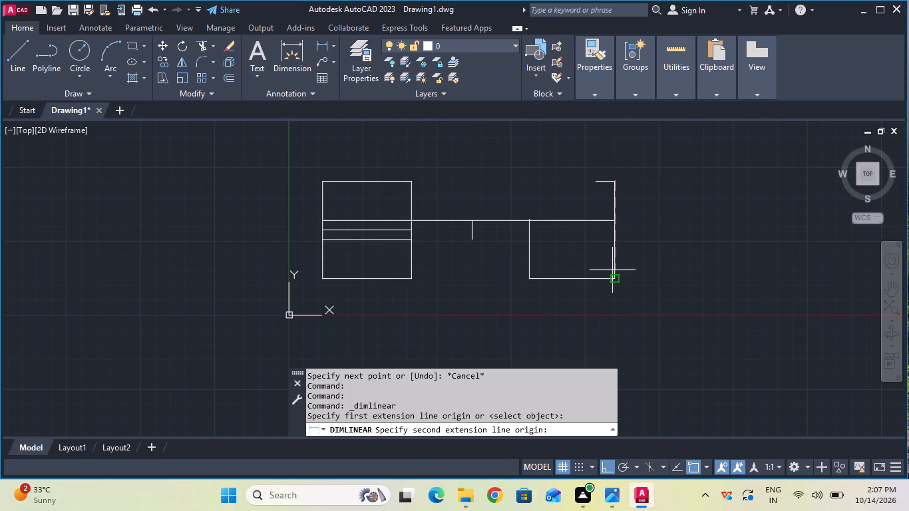
pyautogui.click(613, 275)
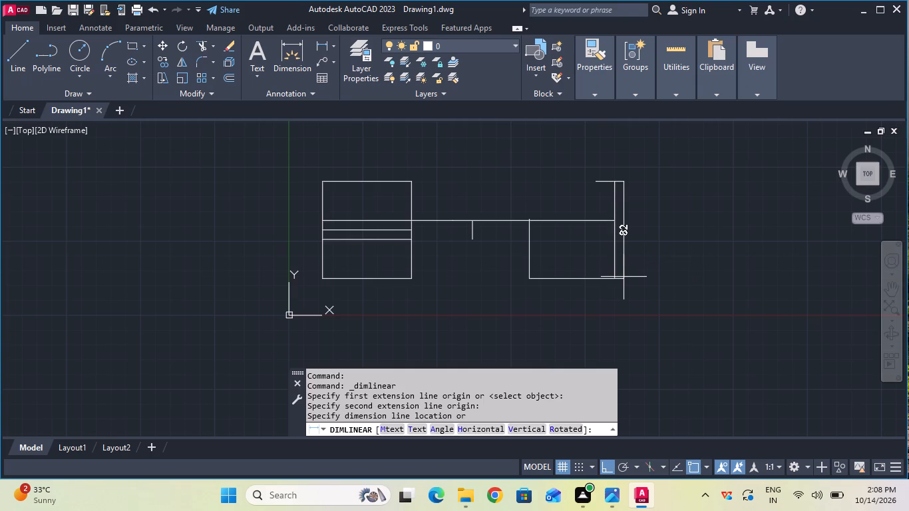
pyautogui.press('Escape')
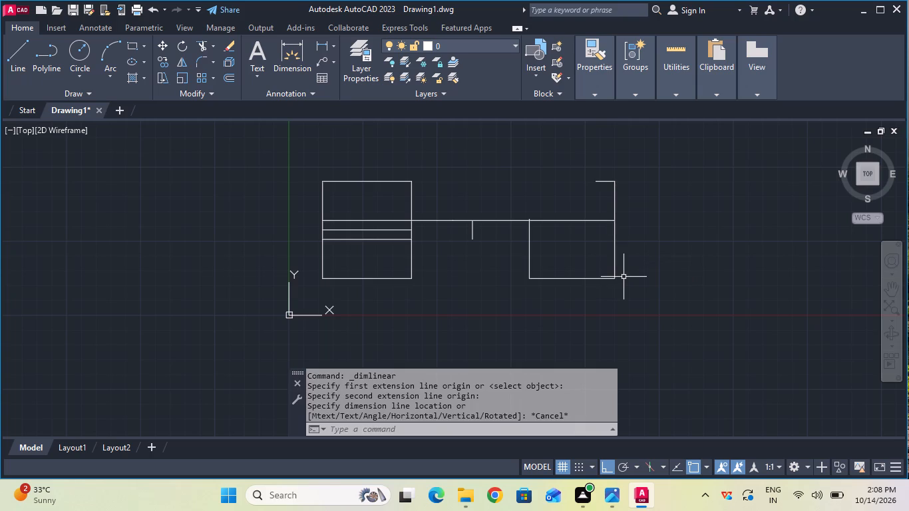
# Measure the vertical distance from the horizontal guide line down to the lower end of the CENTER2 boss line.
pyautogui.scroll(1, 624, 277)
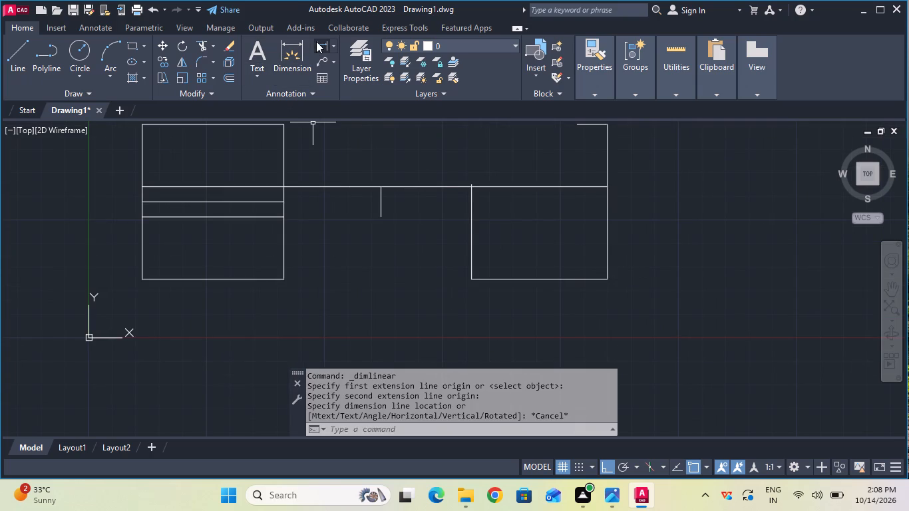
pyautogui.click(316, 41)
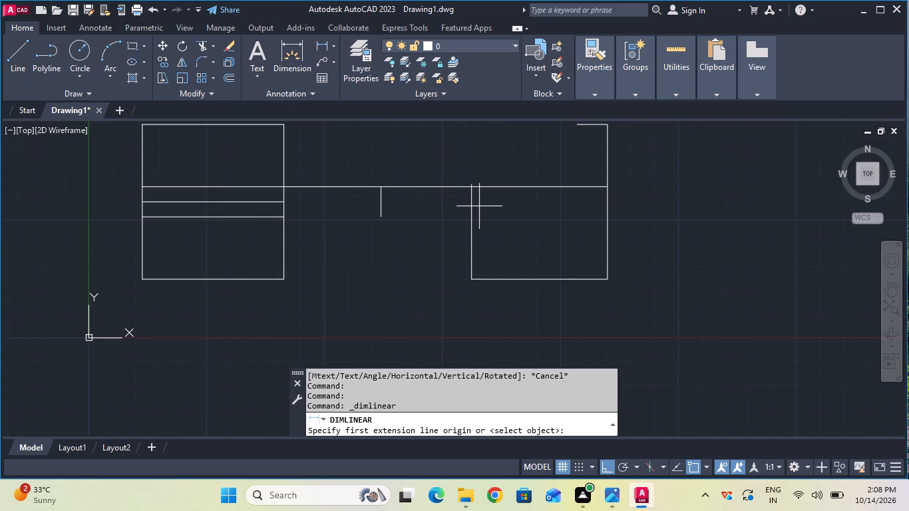
pyautogui.scroll(1, 474, 190)
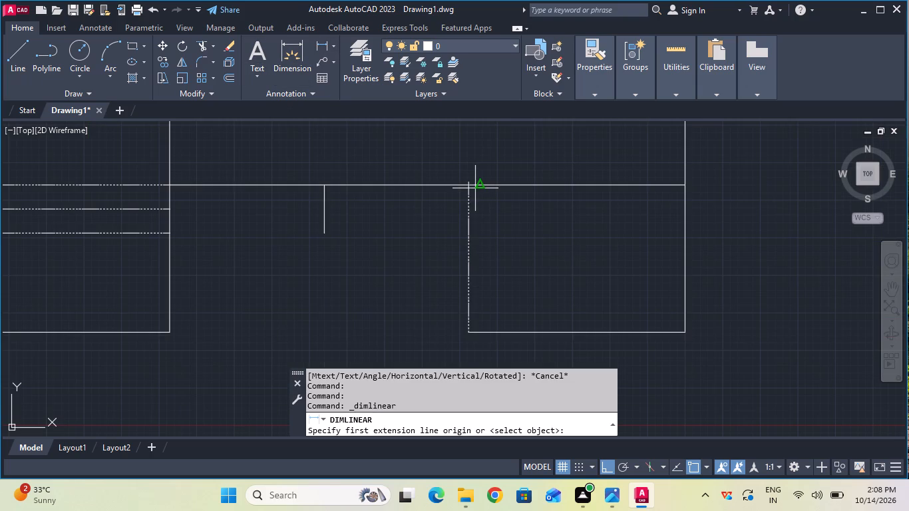
pyautogui.click(470, 188)
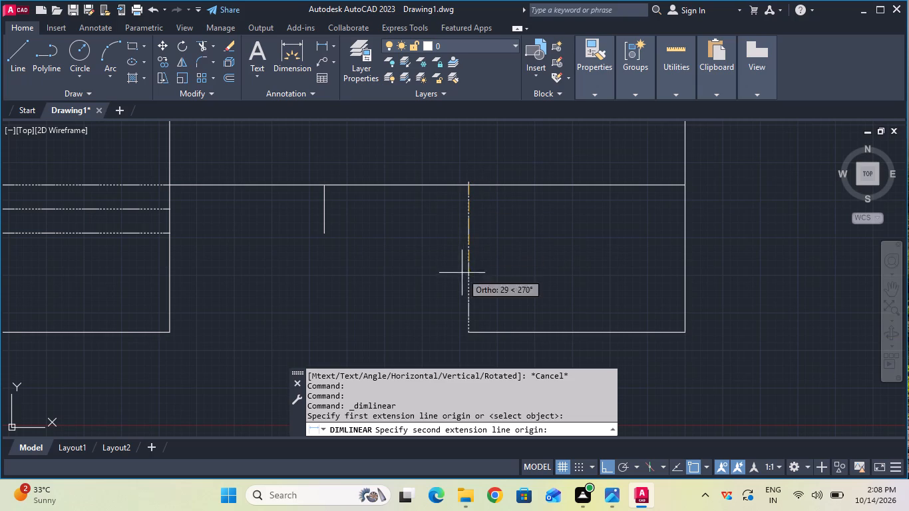
pyautogui.click(468, 332)
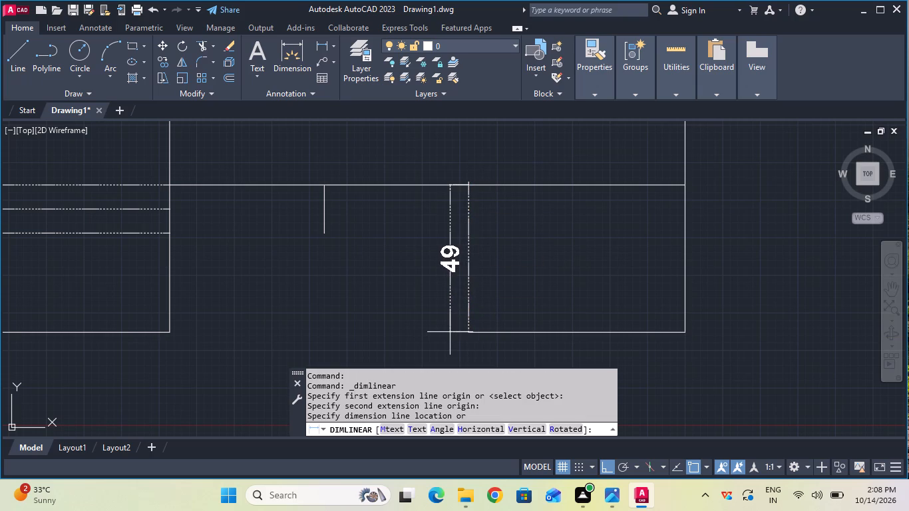
pyautogui.press('Escape')
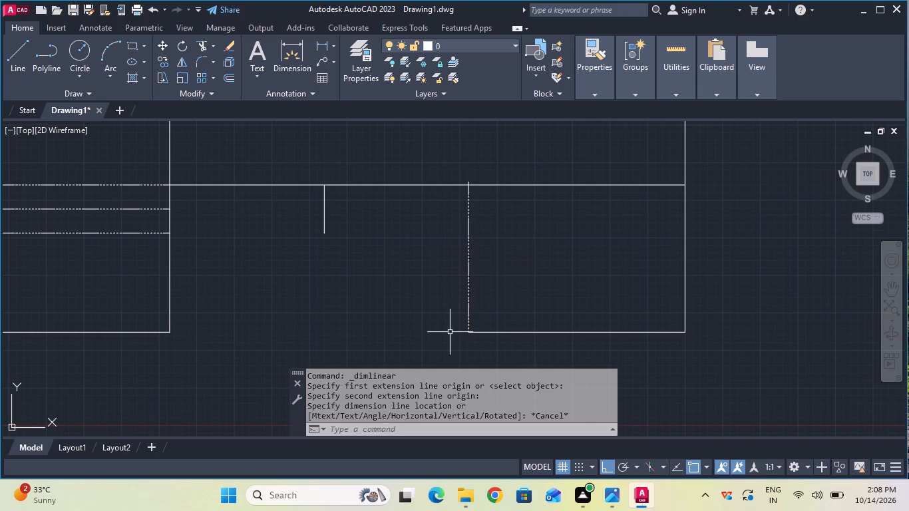
# Erase the 50 mm vertical CENTER2 line and the 72 mm horizontal base line of the front profile.
pyautogui.click(470, 288)
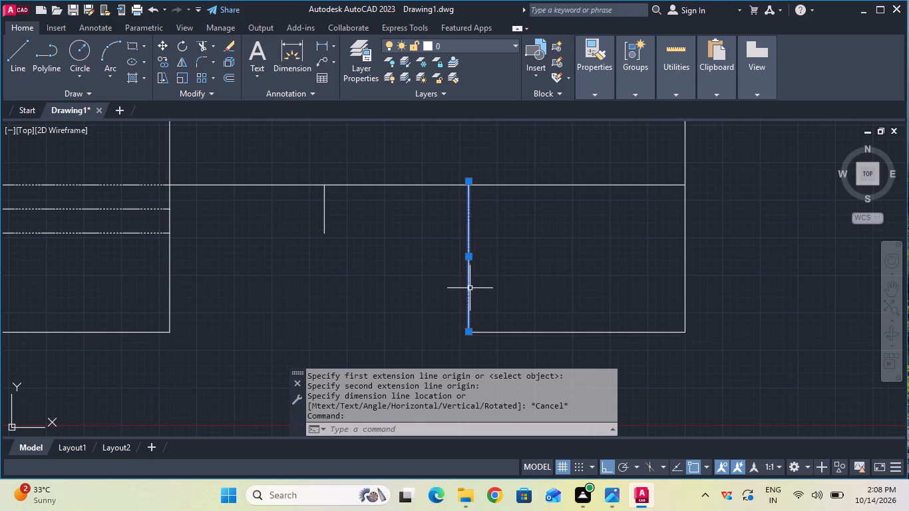
pyautogui.press('Delete')
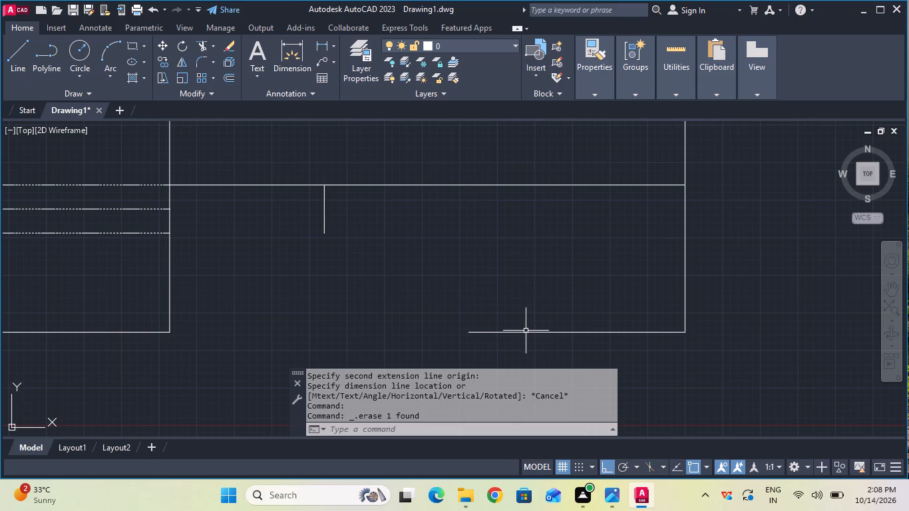
pyautogui.click(526, 331)
pyautogui.press('Delete')
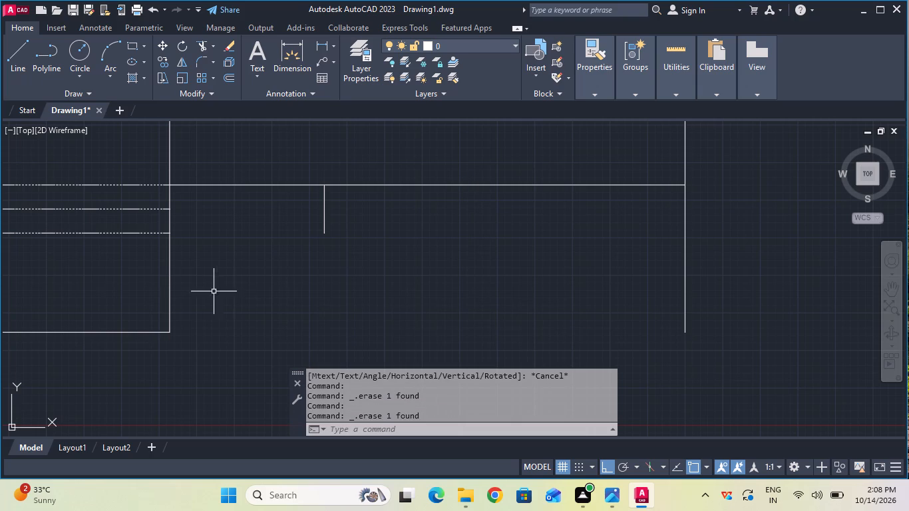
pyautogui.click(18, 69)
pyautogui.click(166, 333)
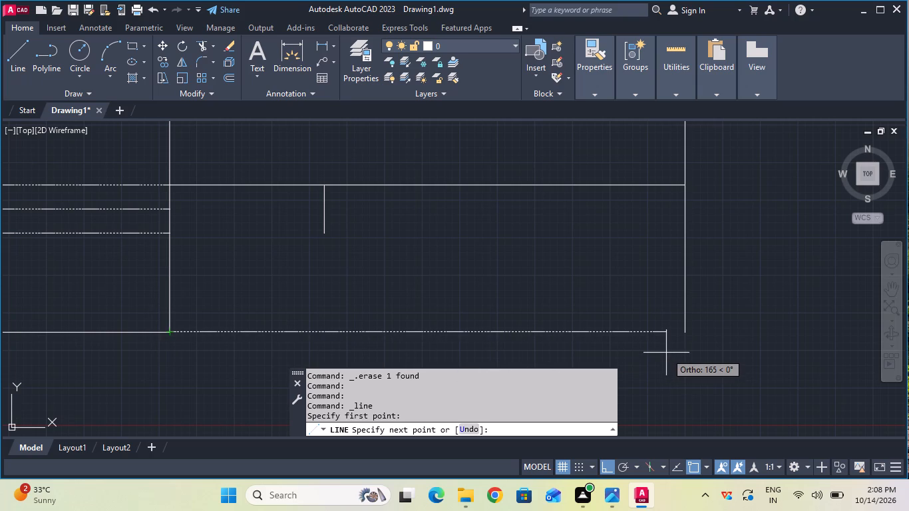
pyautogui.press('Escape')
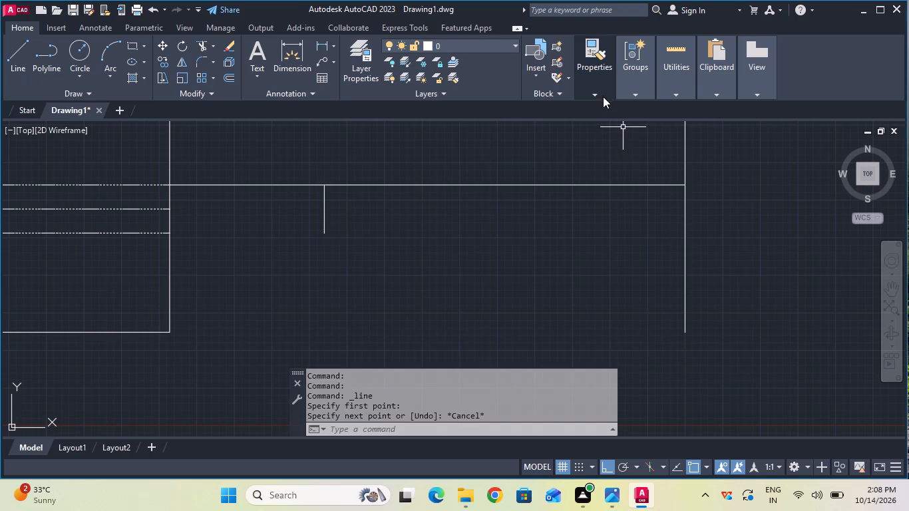
# Set the current linetype to ByLayer.
pyautogui.click(635, 142)
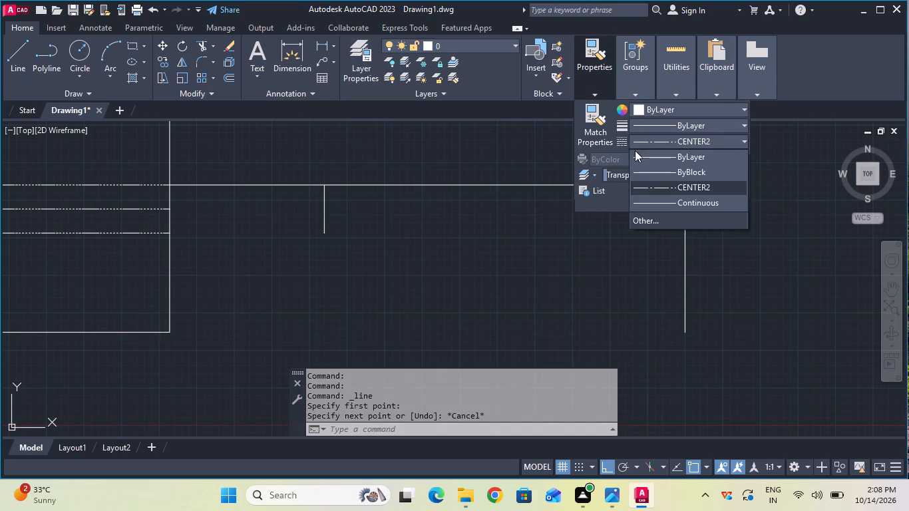
pyautogui.click(635, 152)
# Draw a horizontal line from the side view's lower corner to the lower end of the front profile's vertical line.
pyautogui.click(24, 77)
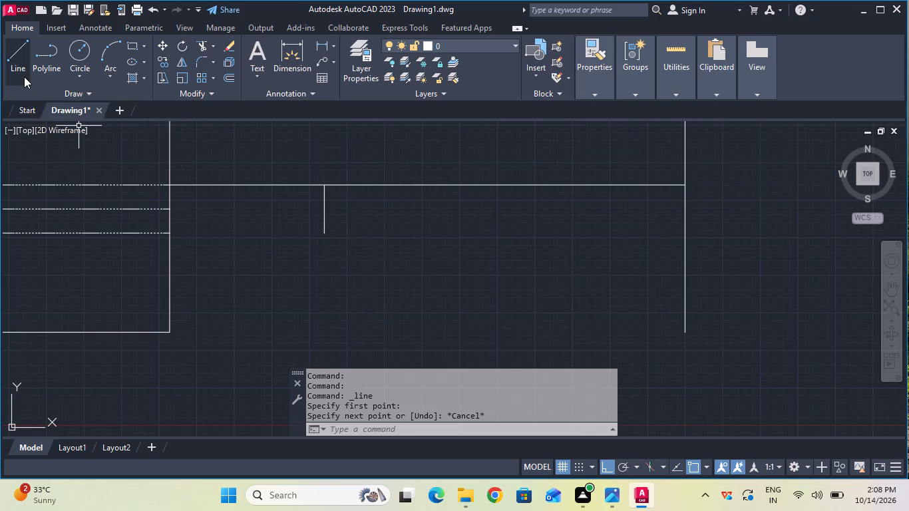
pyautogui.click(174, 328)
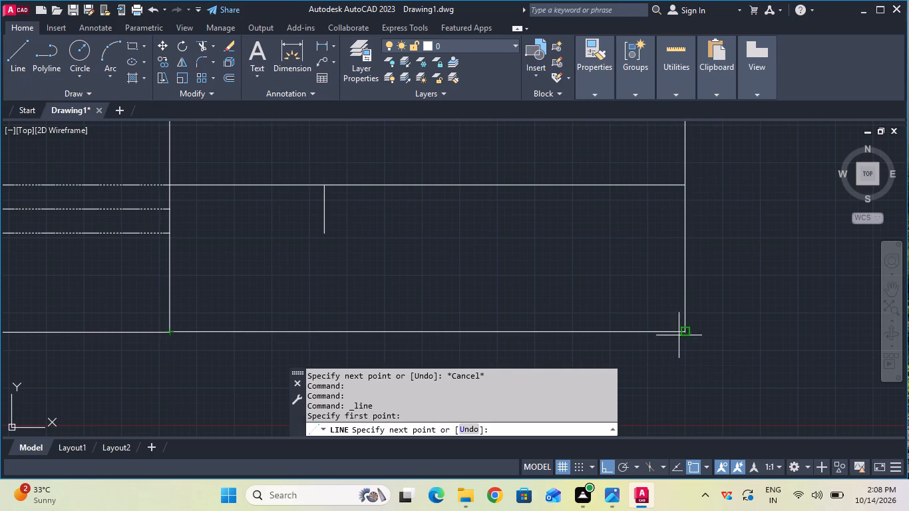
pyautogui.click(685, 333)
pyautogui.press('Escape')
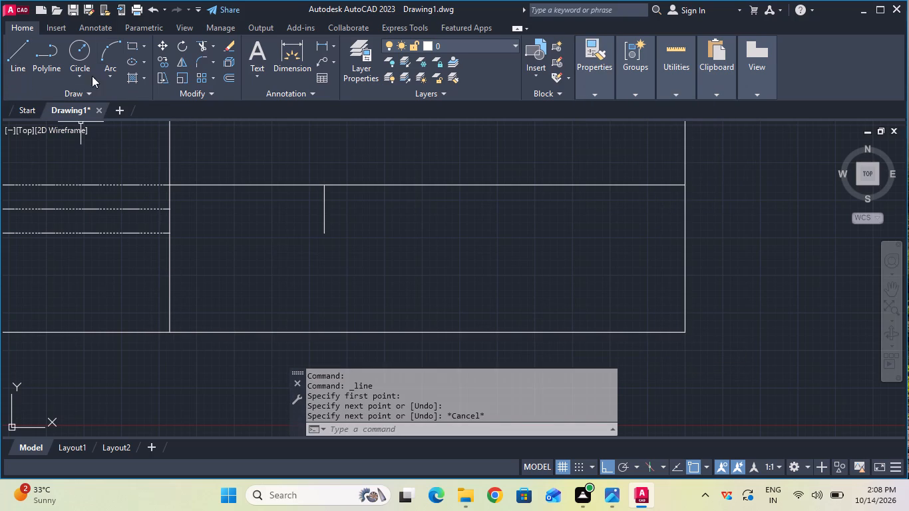
# Measure the vertical distance from the guide line to the lower corner along the side view's edge nearest the front profile.
pyautogui.click(315, 49)
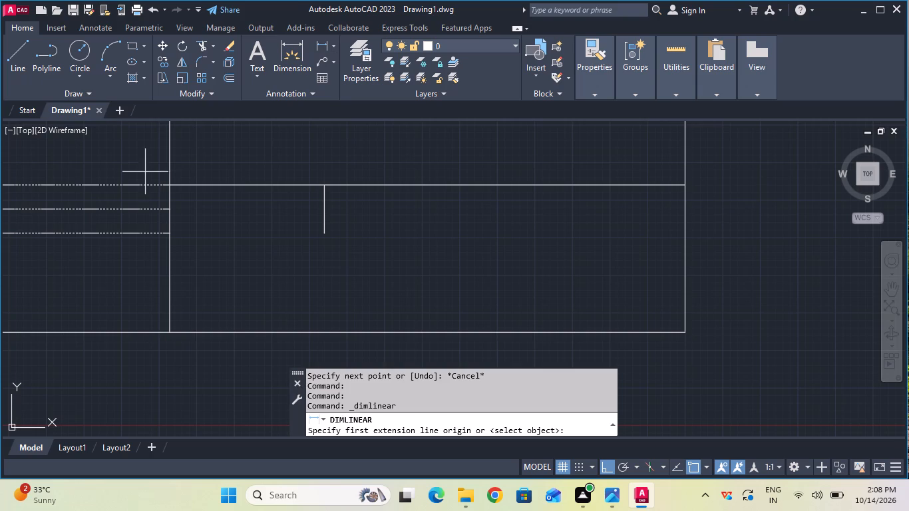
pyautogui.click(173, 186)
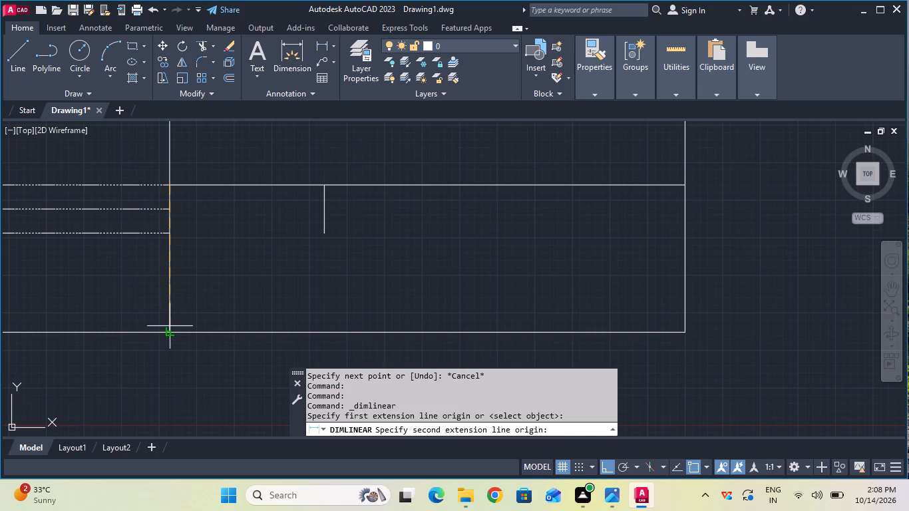
pyautogui.click(170, 326)
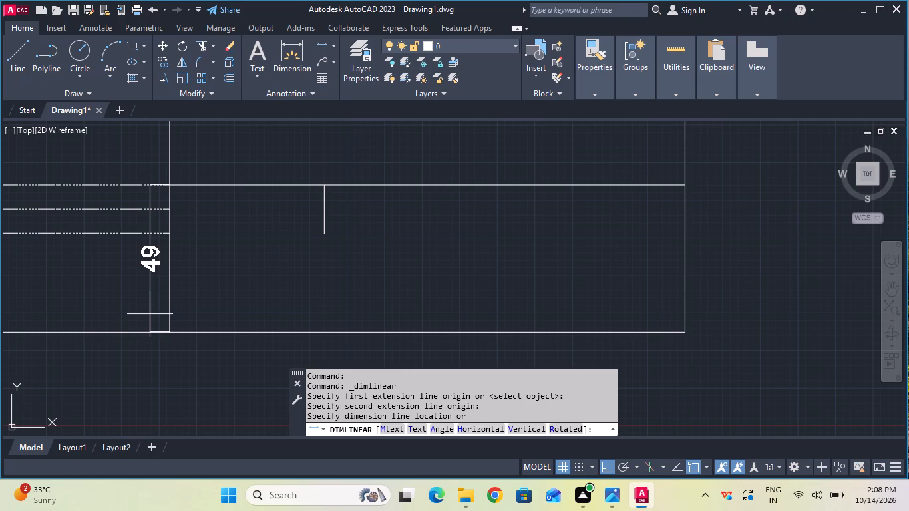
pyautogui.press('Escape')
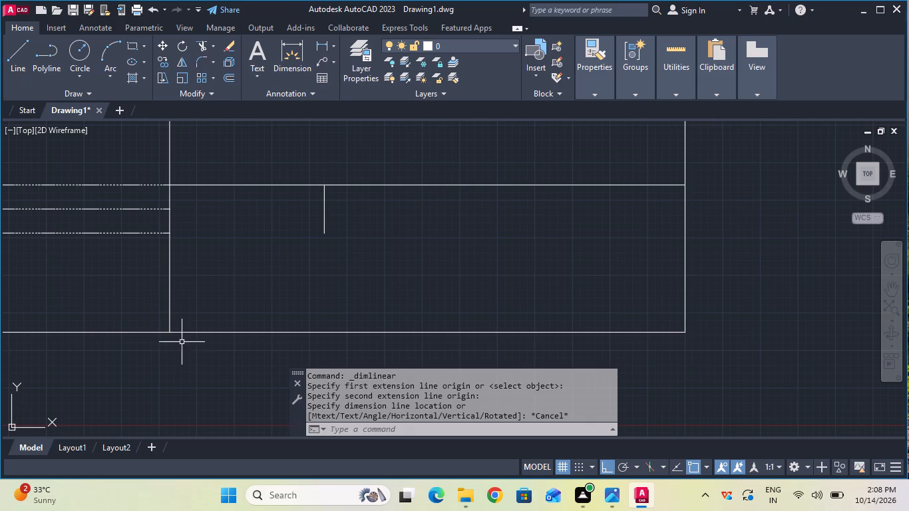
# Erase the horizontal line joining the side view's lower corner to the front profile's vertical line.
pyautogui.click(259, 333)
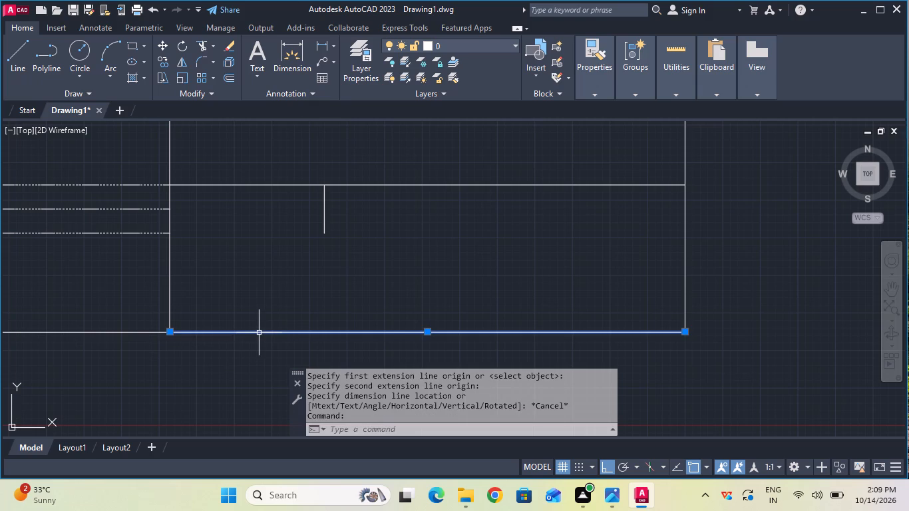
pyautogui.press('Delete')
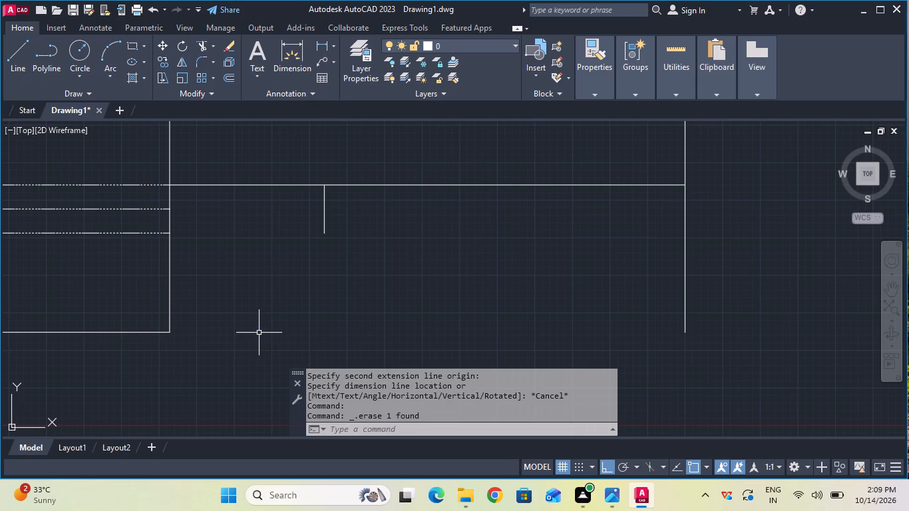
# Measure the distance from the upper end of the front profile's long vertical line down to the guide line.
pyautogui.scroll(-2, 252, 307)
pyautogui.scroll(1, 231, 259)
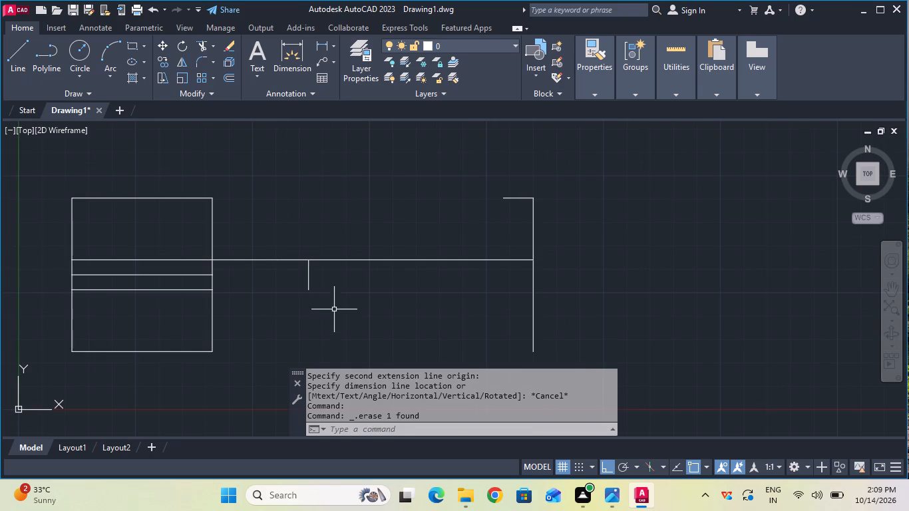
pyautogui.scroll(1, 334, 309)
pyautogui.moveTo(334, 309); pyautogui.dragTo(338, 279, button='middle')
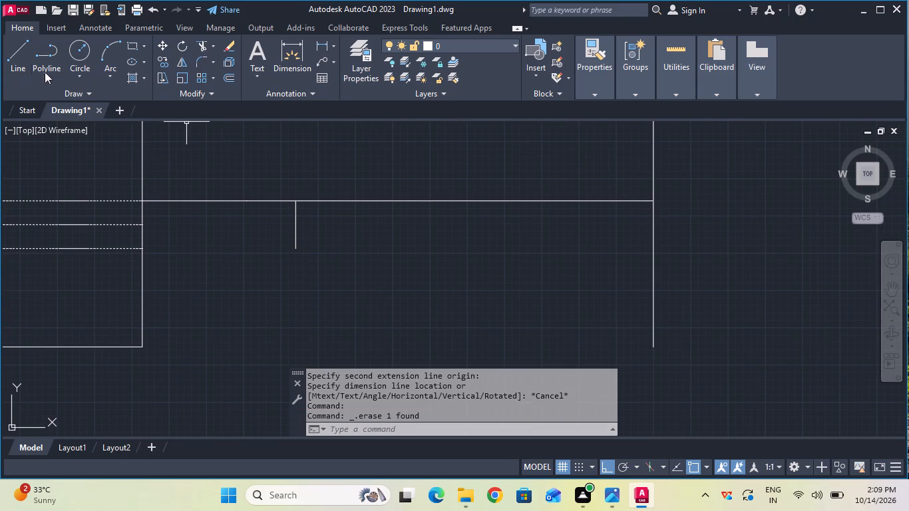
pyautogui.scroll(-1, 281, 151)
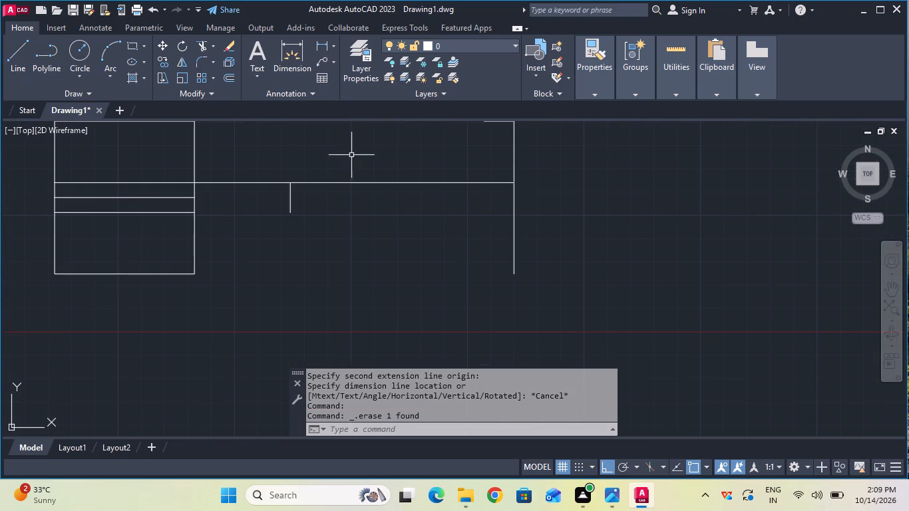
pyautogui.moveTo(368, 161); pyautogui.dragTo(343, 226, button='middle')
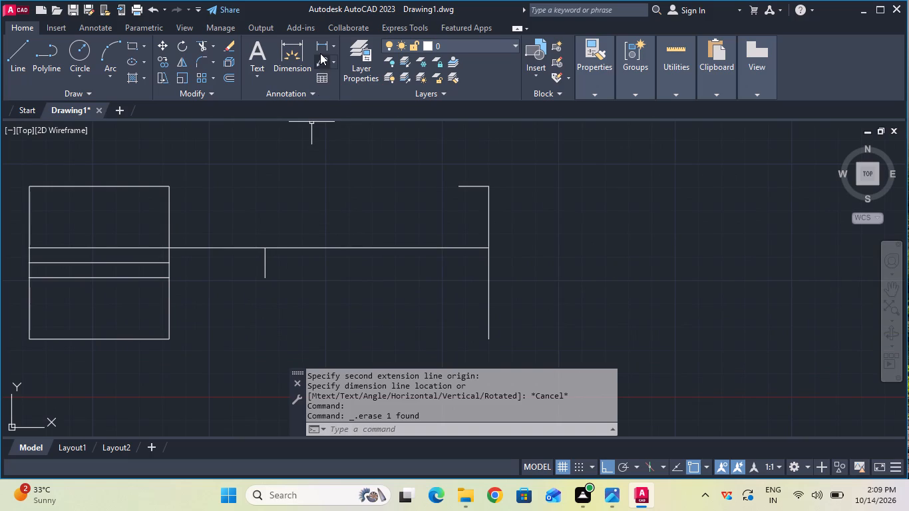
pyautogui.click(323, 47)
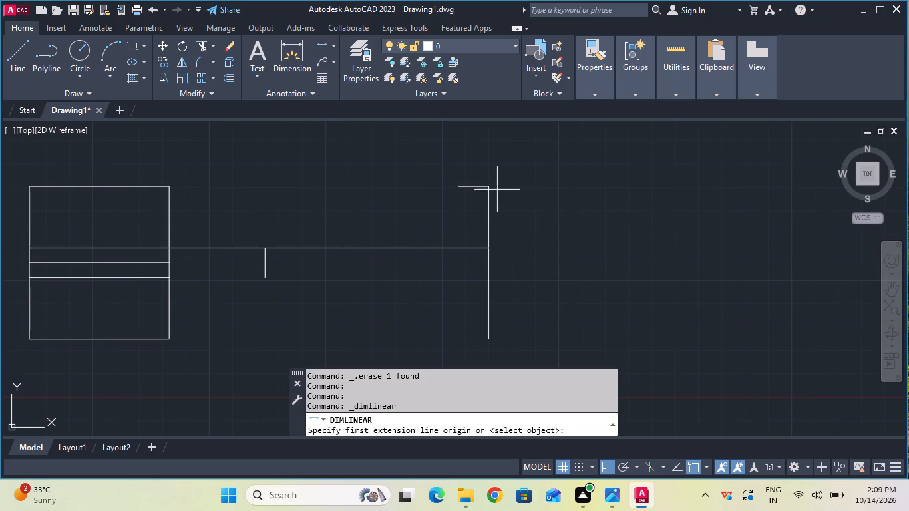
pyautogui.click(490, 186)
pyautogui.click(486, 248)
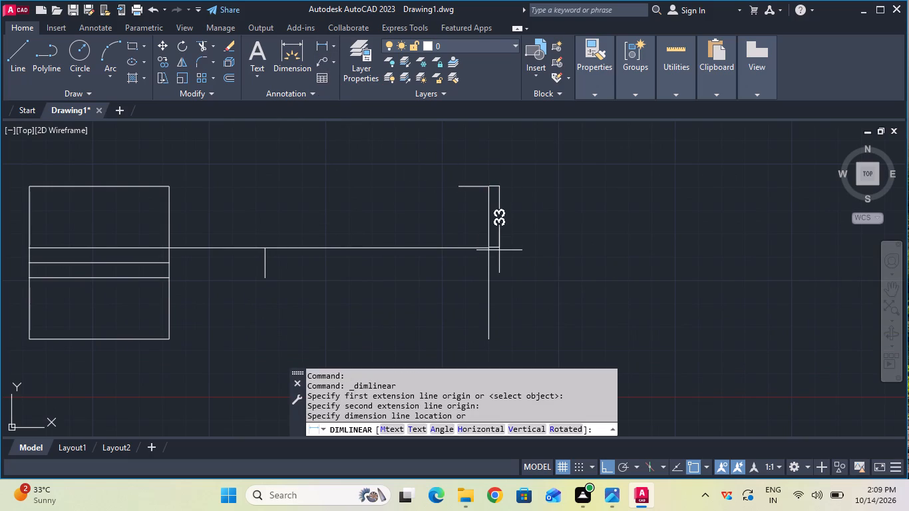
pyautogui.press('Escape')
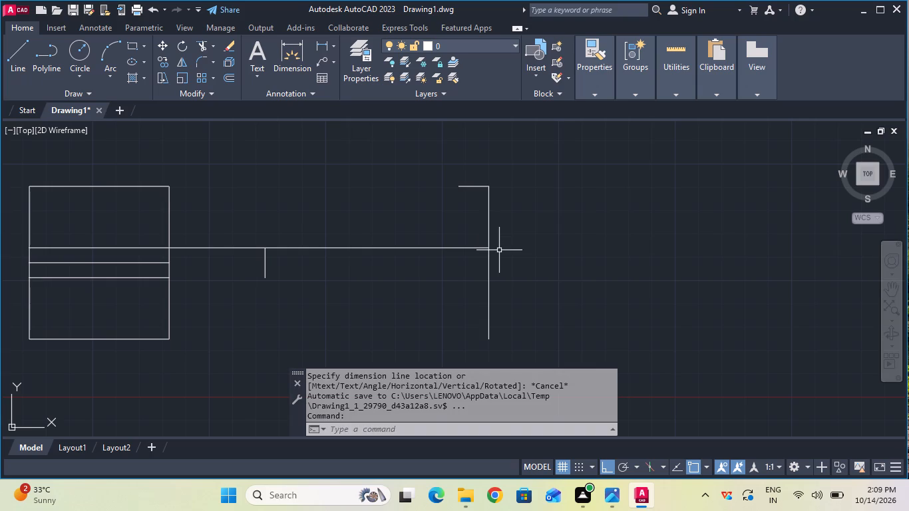
pyautogui.moveTo(441, 219); pyautogui.dragTo(460, 183, button='middle')
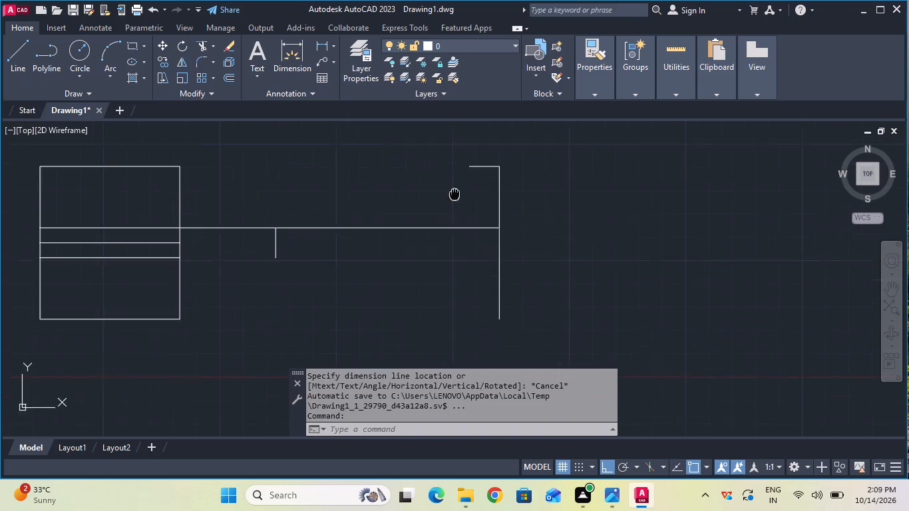
# Draw a 72 mm horizontal base line from the lower end of the front profile's long vertical line toward the side view.
pyautogui.moveTo(460, 183); pyautogui.dragTo(470, 166, button='middle')
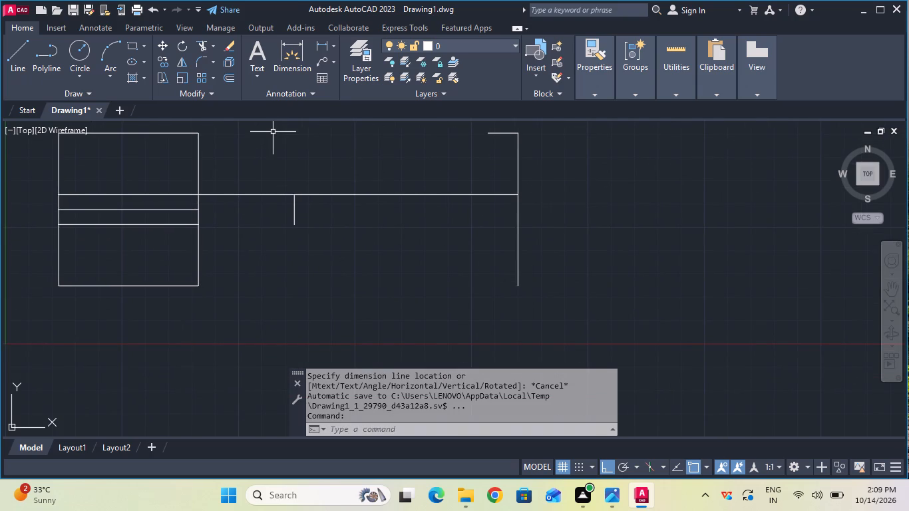
pyautogui.click(23, 68)
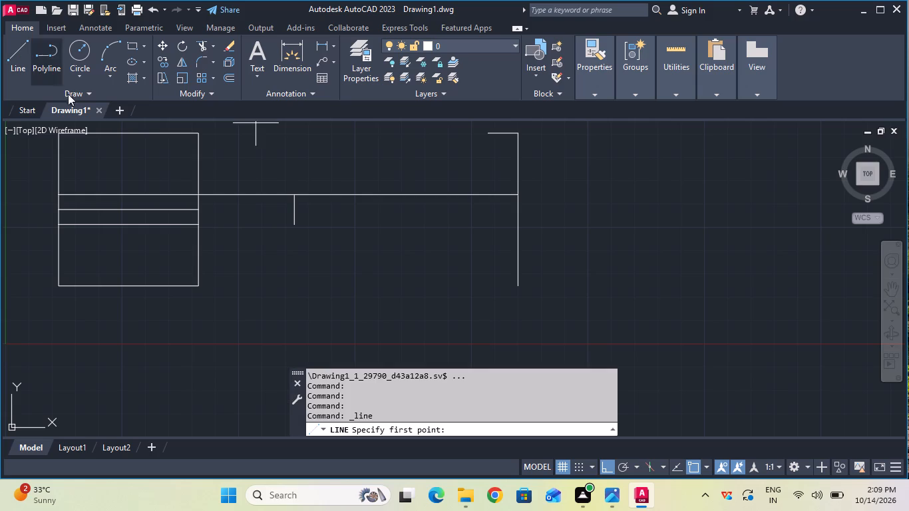
pyautogui.click(516, 282)
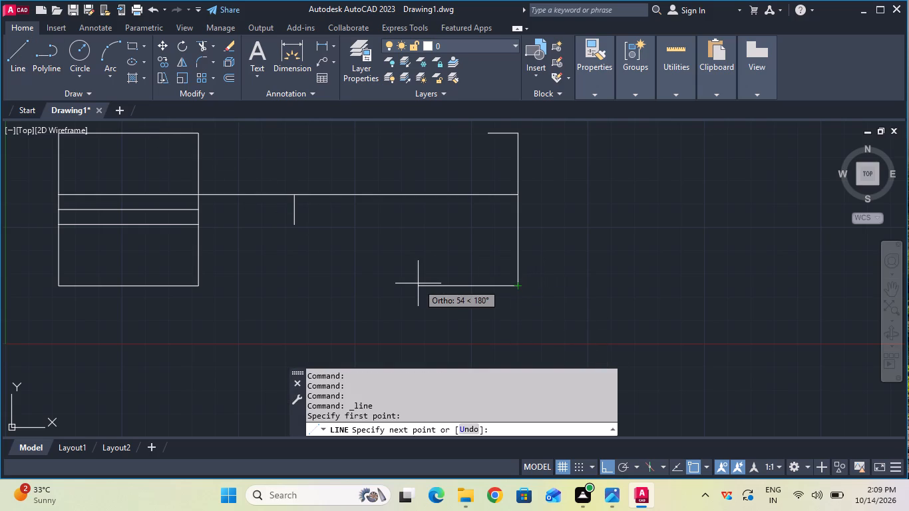
pyautogui.write('72')
pyautogui.press('Return')
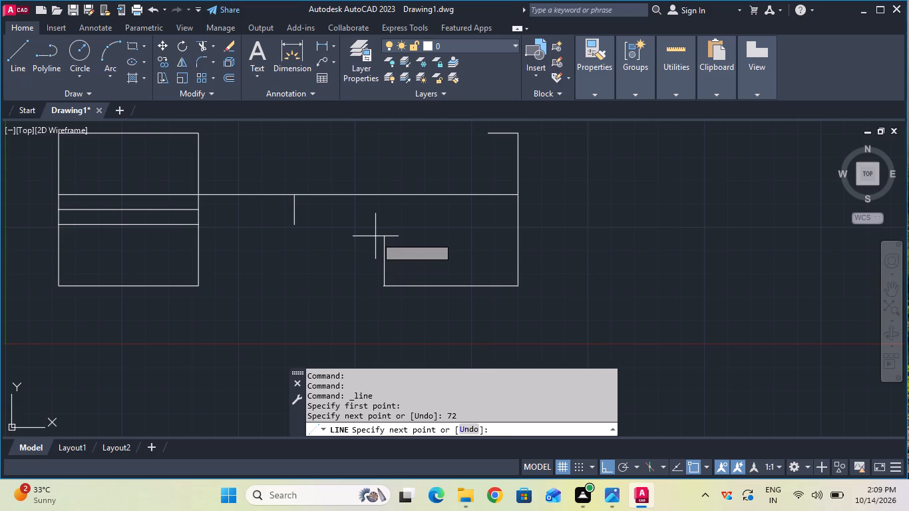
# Continue from the free end of the base line with a 50 mm vertical line upward and finish the line.
pyautogui.scroll(2, 375, 236)
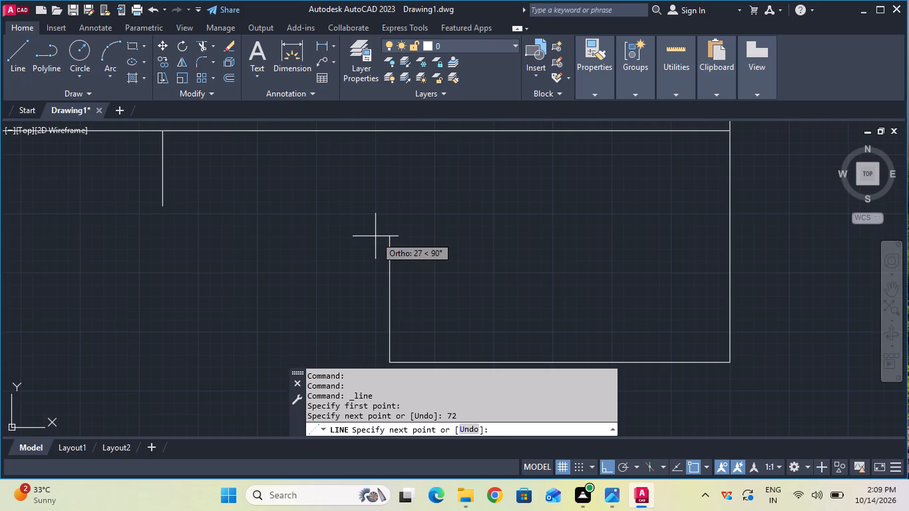
pyautogui.scroll(1, 375, 236)
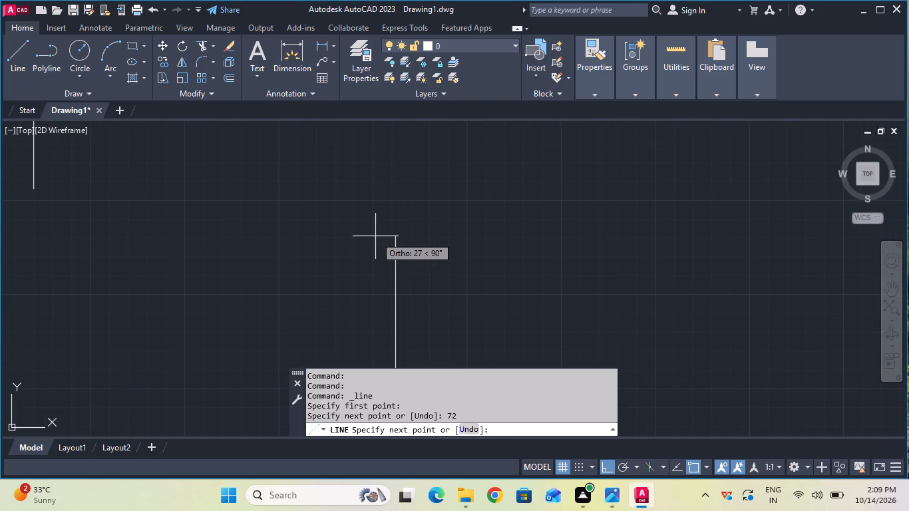
pyautogui.moveTo(361, 314); pyautogui.dragTo(379, 299, button='middle')
pyautogui.scroll(1, 395, 273)
pyautogui.moveTo(395, 273); pyautogui.dragTo(403, 403, button='middle')
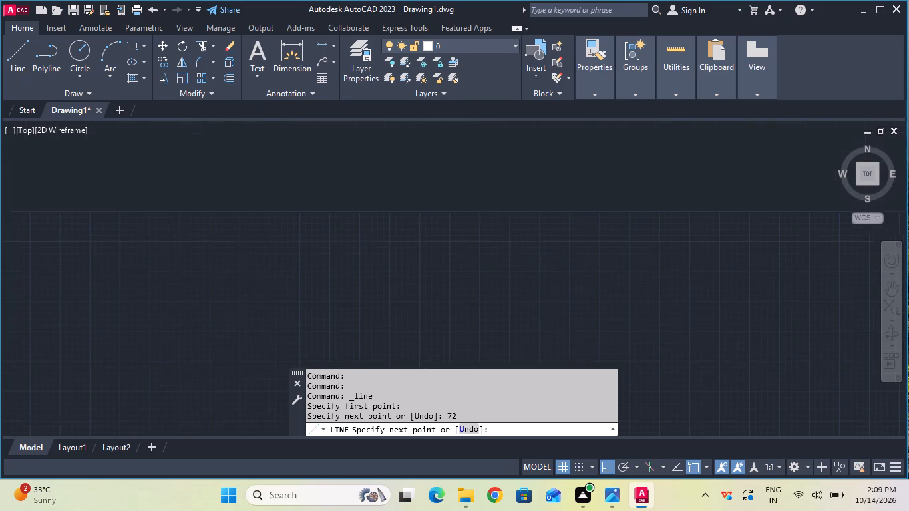
pyautogui.moveTo(403, 403); pyautogui.dragTo(458, 259, button='middle')
pyautogui.scroll(-2, 458, 259)
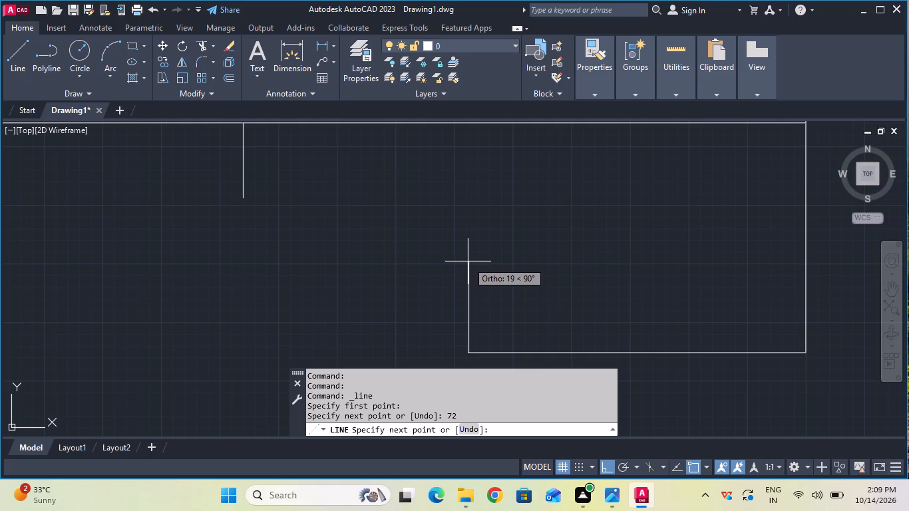
pyautogui.press('5')
pyautogui.press('0')
pyautogui.press('Return')
pyautogui.press('Escape')
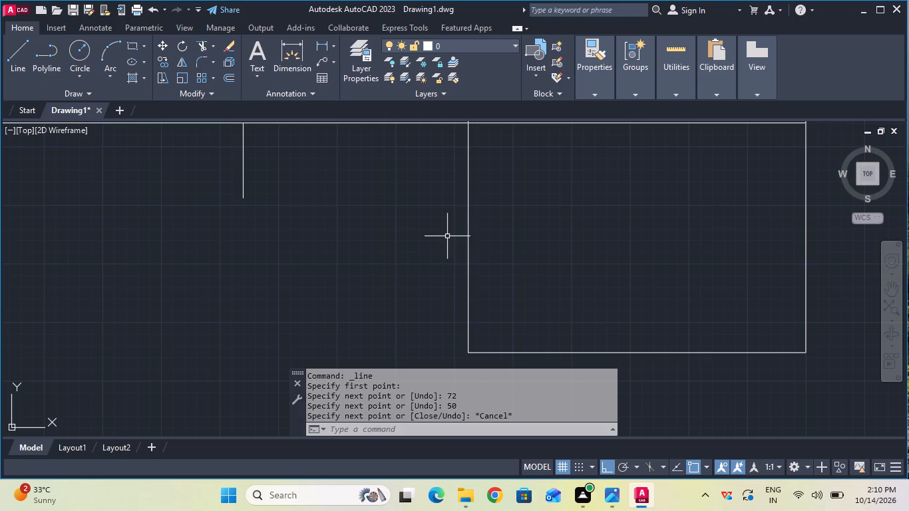
# Measure the vertical distance from the guide line to the lower corner along the side view's edge nearest the front profile.
pyautogui.moveTo(444, 241); pyautogui.dragTo(456, 353, button='middle')
pyautogui.moveTo(435, 318); pyautogui.dragTo(801, 321, button='middle')
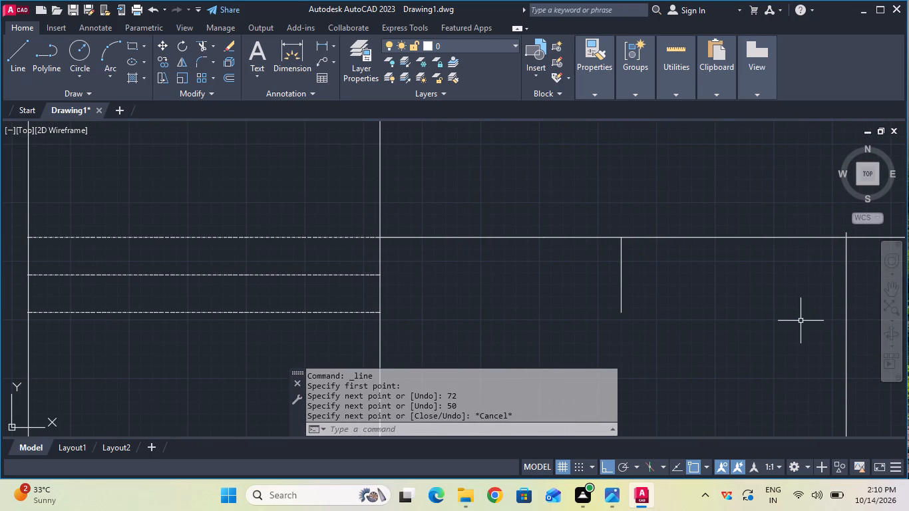
pyautogui.scroll(-2, 616, 284)
pyautogui.scroll(1, 612, 285)
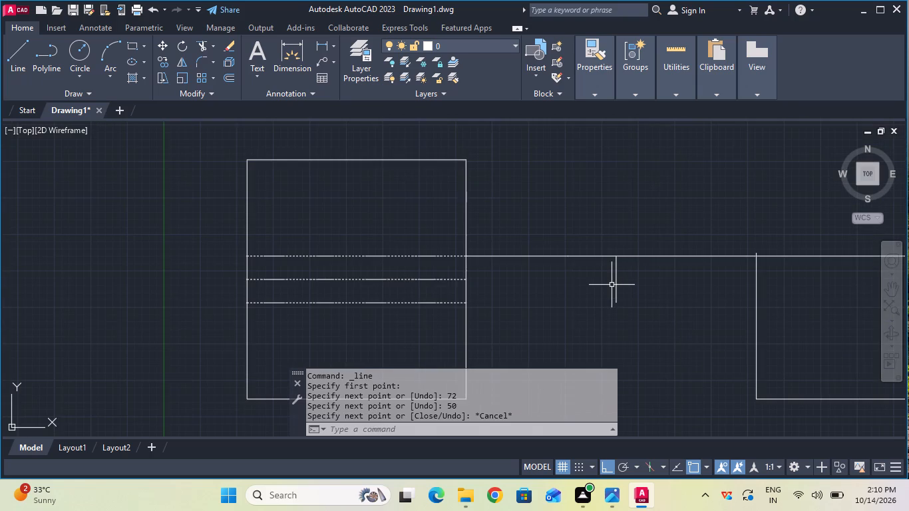
pyautogui.moveTo(530, 289); pyautogui.dragTo(538, 234, button='middle')
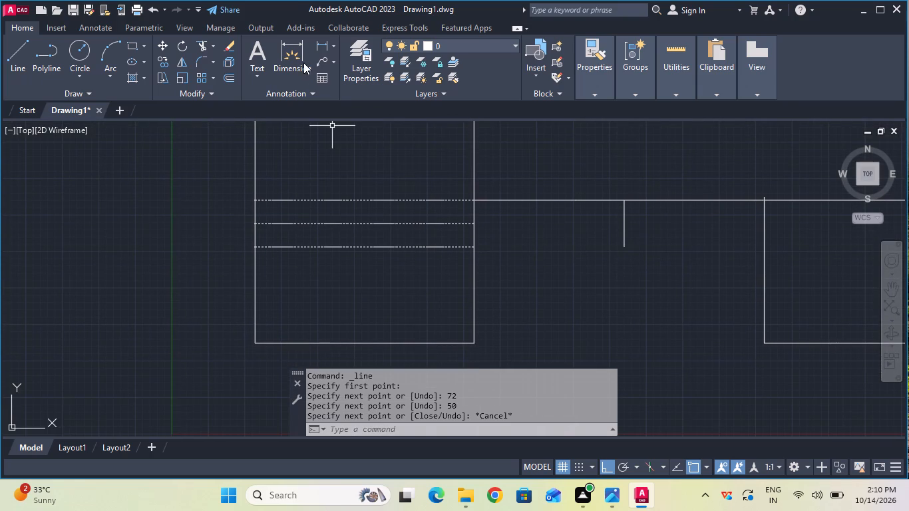
pyautogui.click(321, 47)
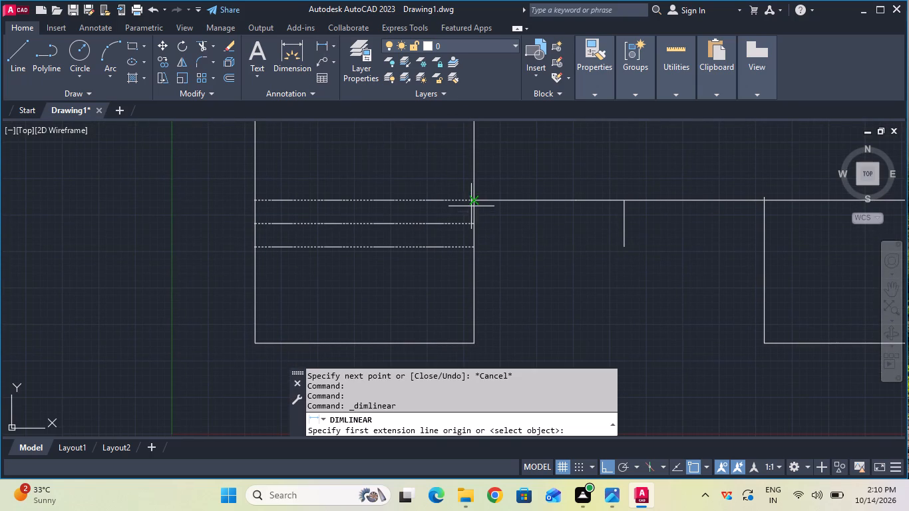
pyautogui.click(472, 202)
pyautogui.click(471, 341)
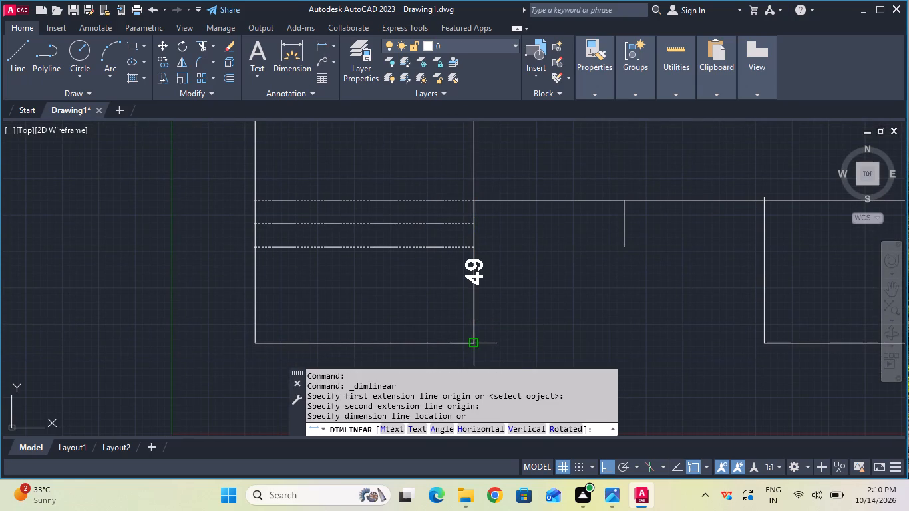
pyautogui.press('Escape')
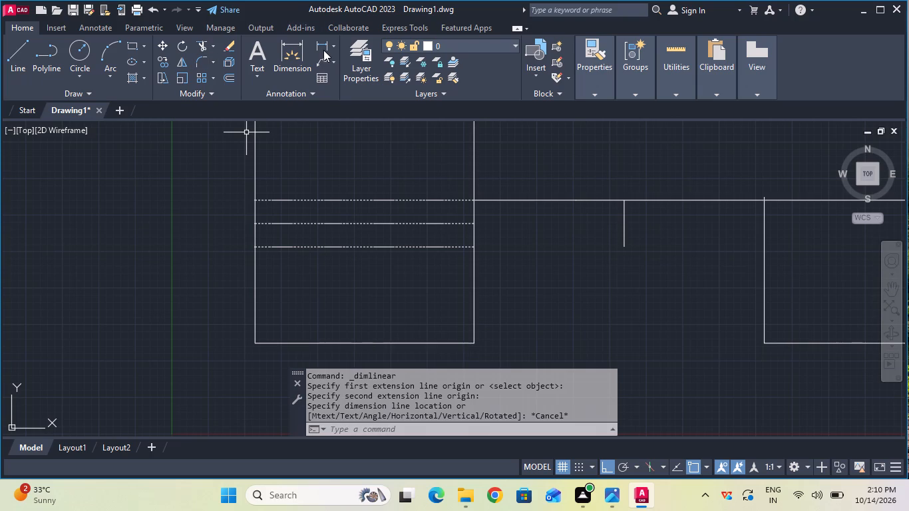
# Measure the spacing between the uppermost and middle of the side view's three inner horizontal lines.
pyautogui.click(319, 42)
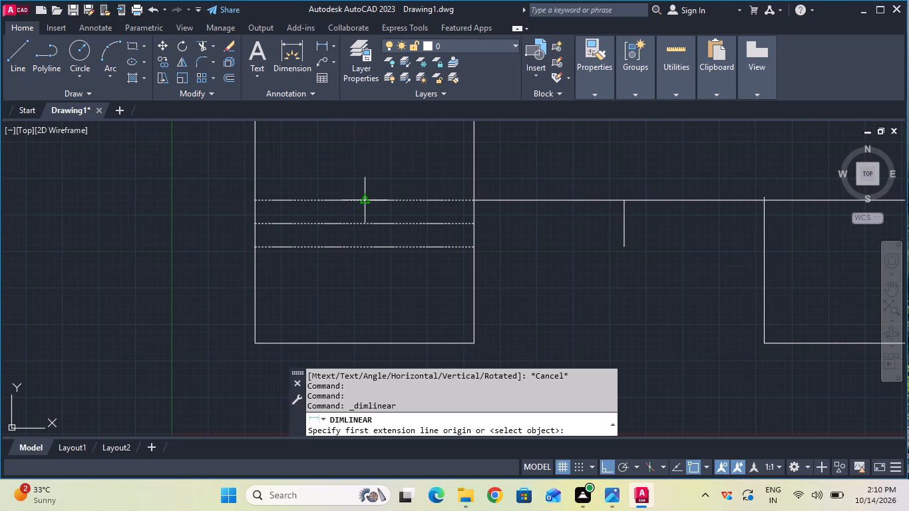
pyautogui.click(367, 198)
pyautogui.click(366, 228)
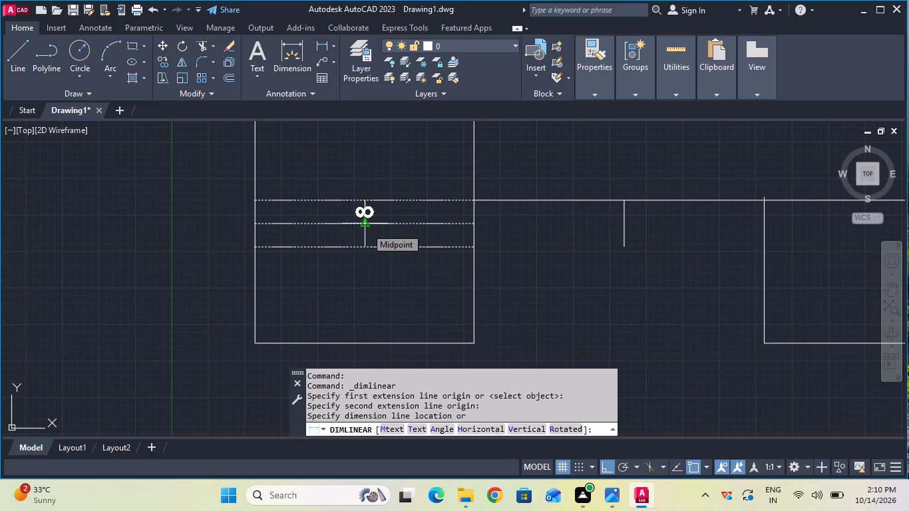
pyautogui.press('Escape')
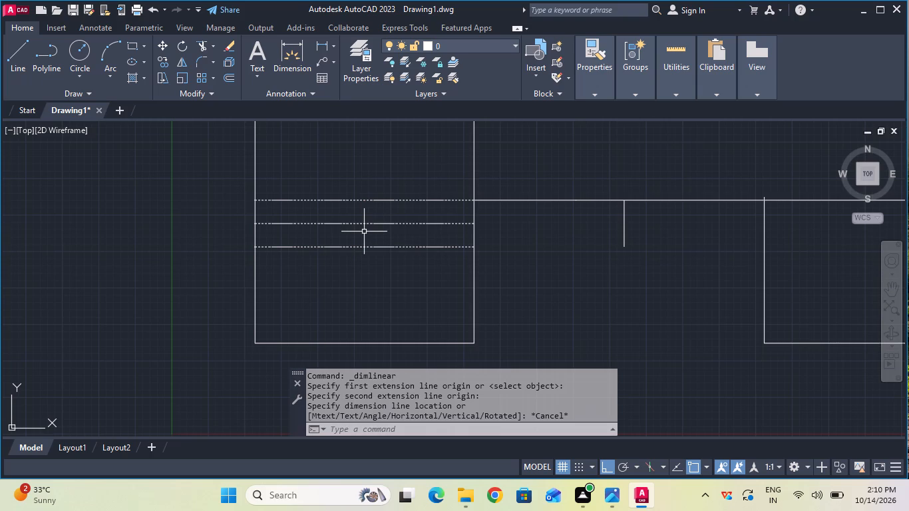
# Measure the side view's overall height between the midpoints of its top and bottom edges.
pyautogui.moveTo(350, 181); pyautogui.dragTo(347, 186, button='middle')
pyautogui.moveTo(347, 186); pyautogui.dragTo(334, 224, button='middle')
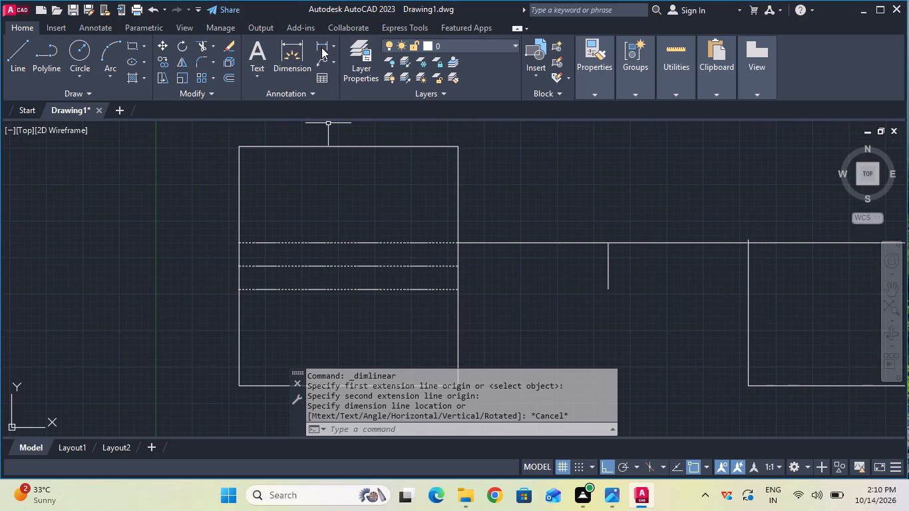
pyautogui.click(321, 47)
pyautogui.click(349, 146)
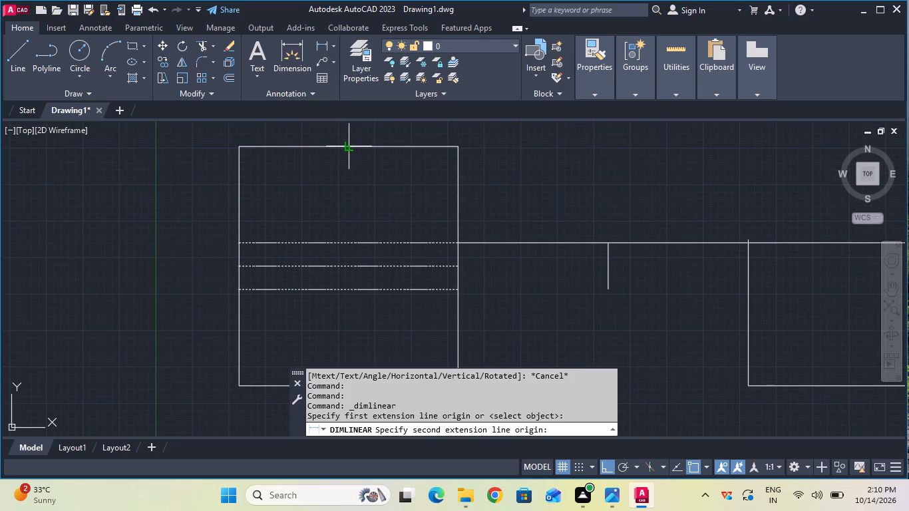
pyautogui.scroll(-1, 349, 146)
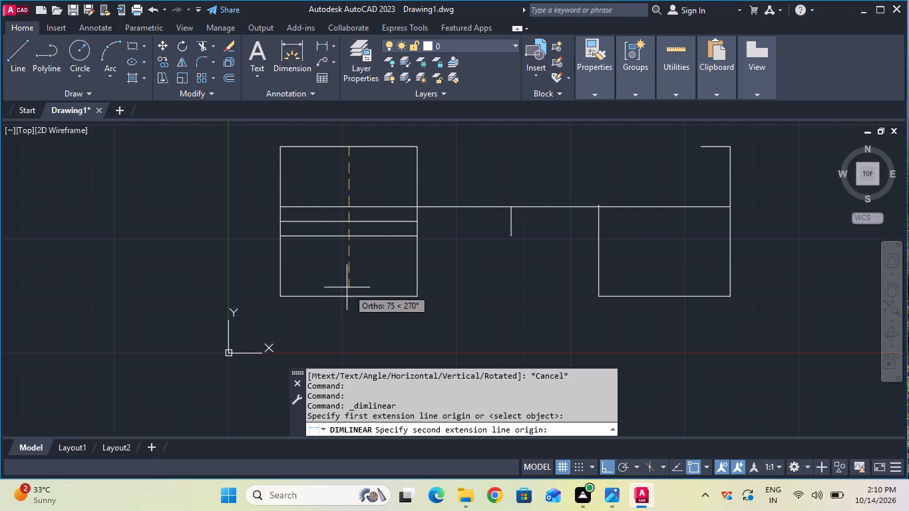
pyautogui.click(351, 301)
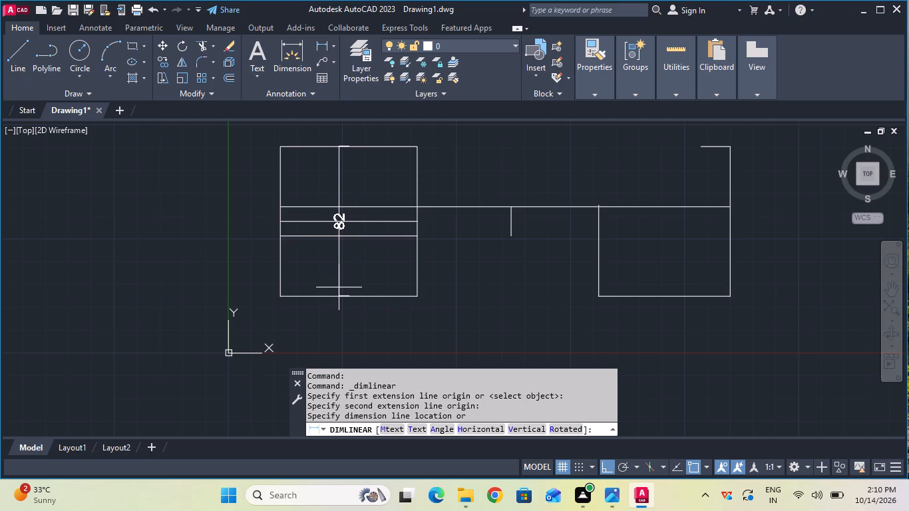
pyautogui.press('Escape')
# Measure the distance from the side view's bottom edge up to the middle inner horizontal line.
pyautogui.click(324, 40)
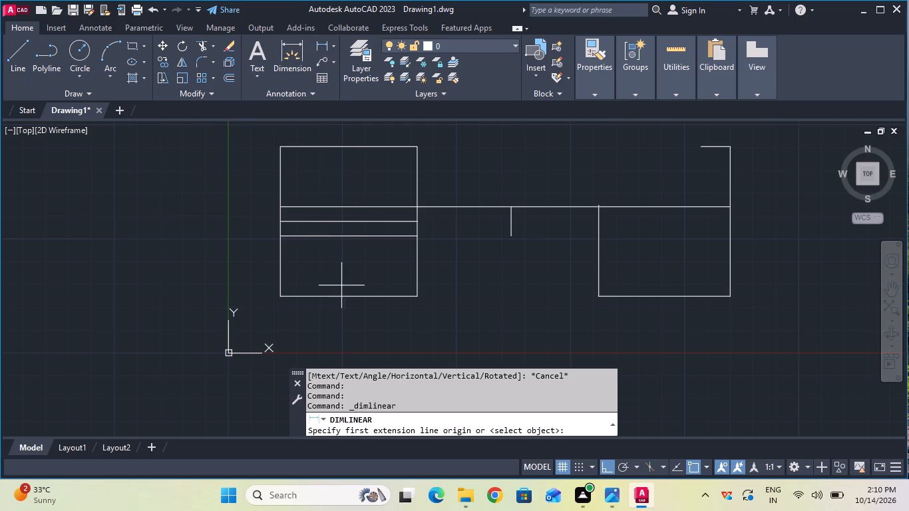
pyautogui.click(349, 298)
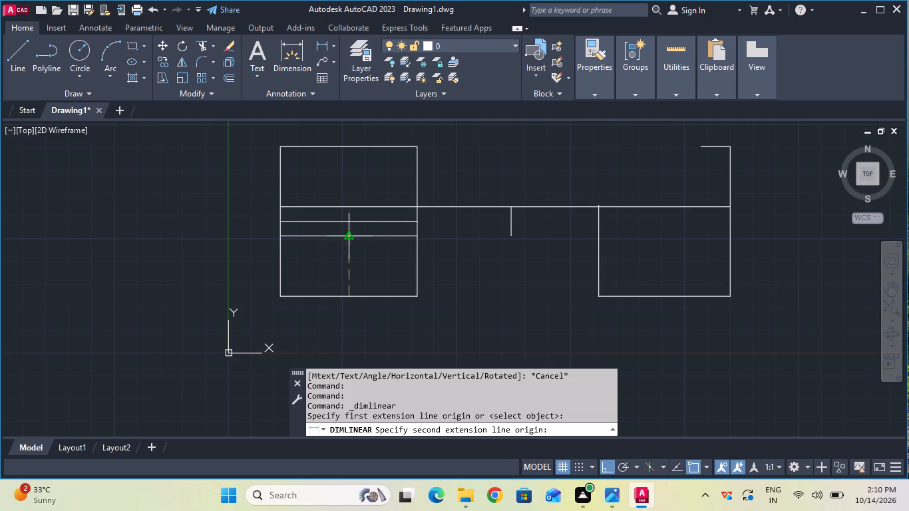
pyautogui.click(353, 222)
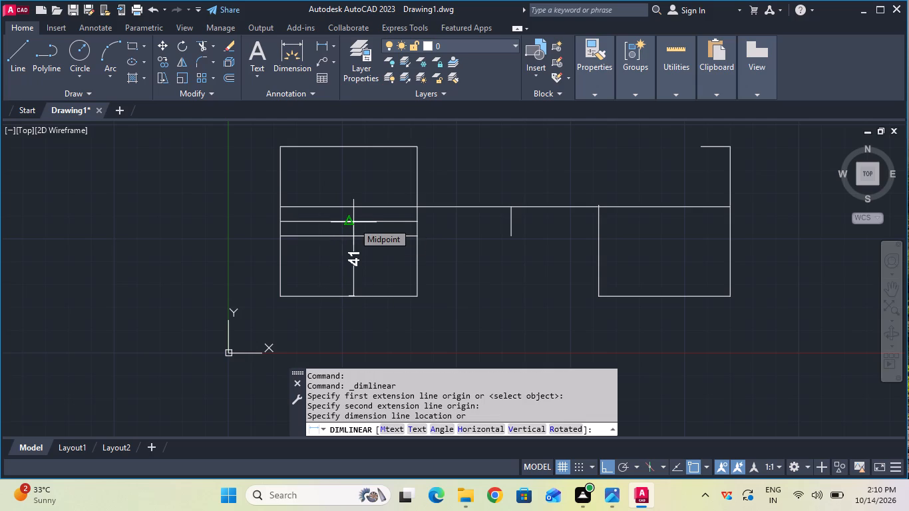
pyautogui.press('Escape')
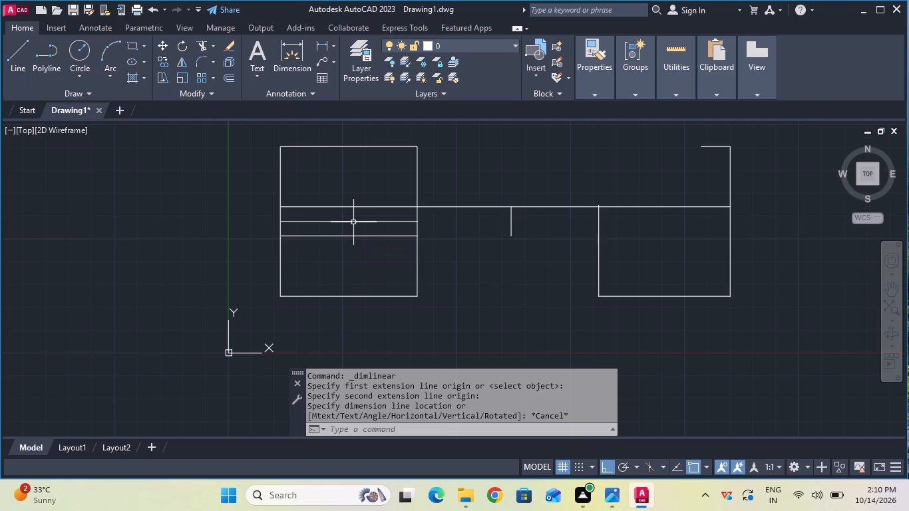
# Erase the uppermost of the three inner horizontal lines in the side view.
pyautogui.scroll(1, 413, 210)
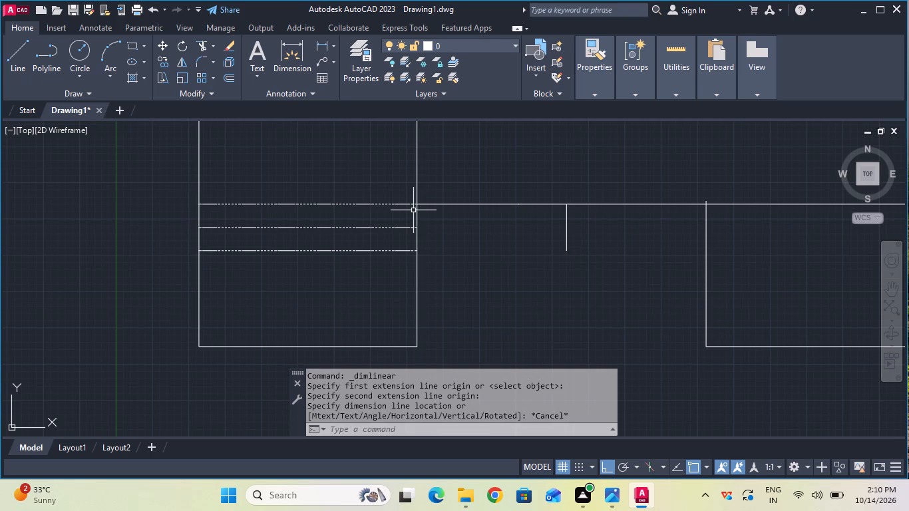
pyautogui.scroll(-1, 400, 216)
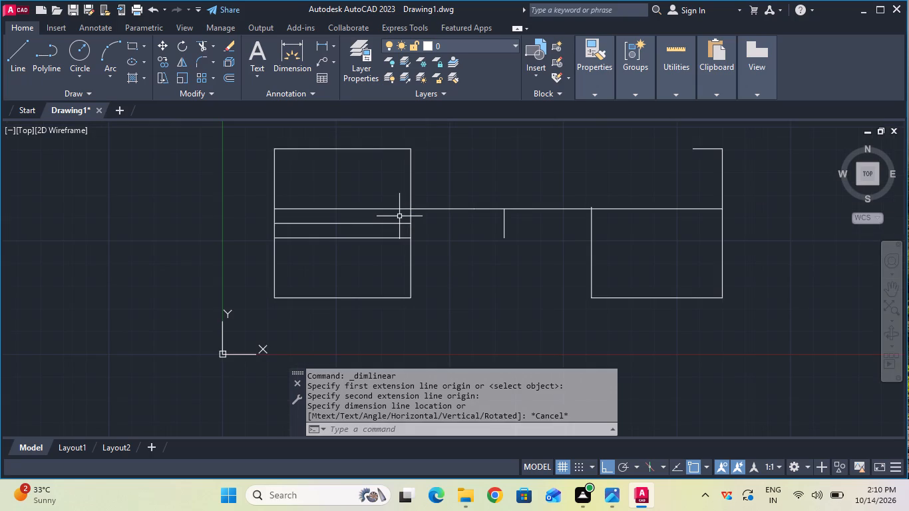
pyautogui.scroll(1, 399, 216)
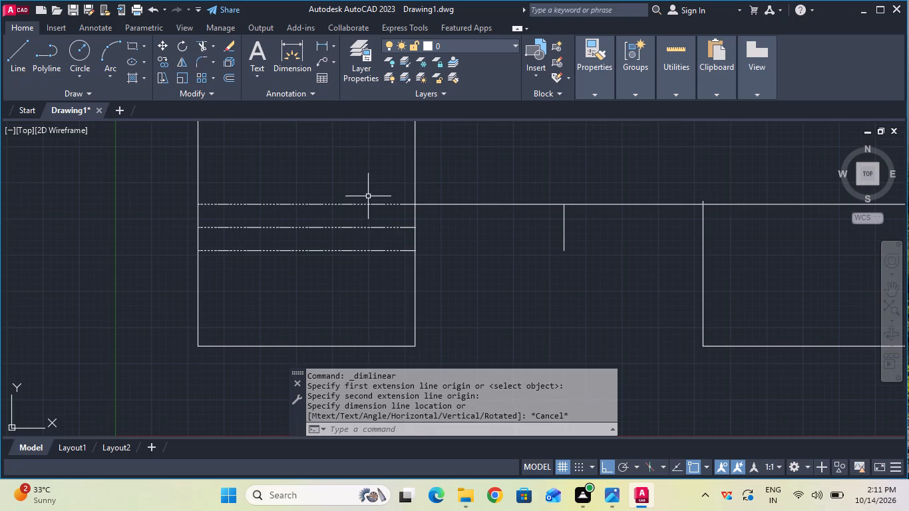
pyautogui.click(369, 204)
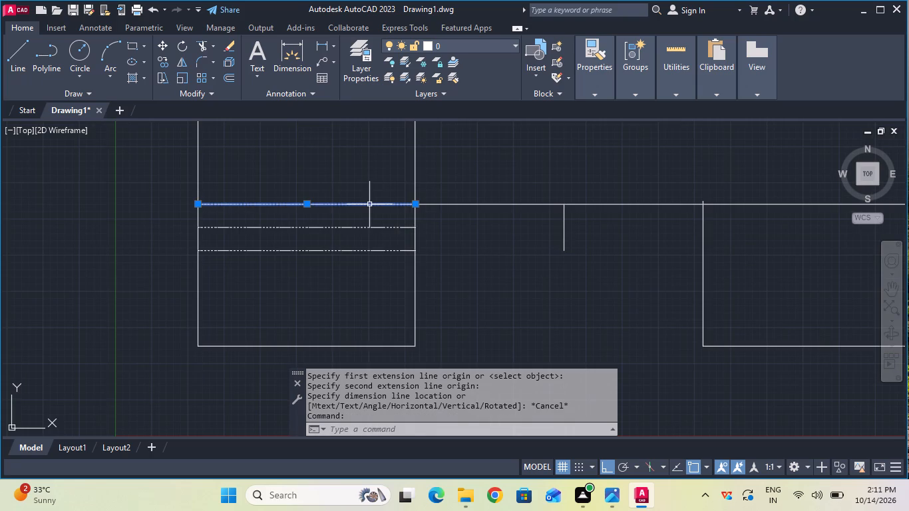
pyautogui.press('Delete')
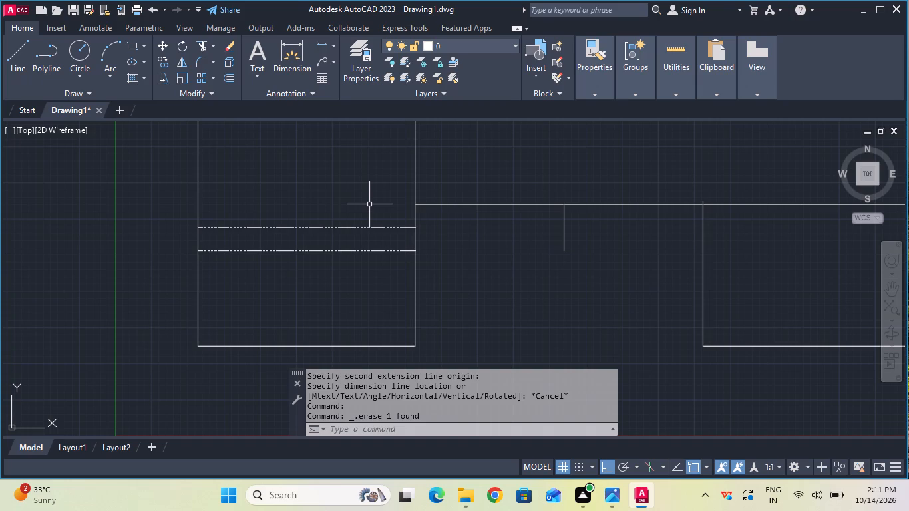
# Erase the two remaining inner horizontal lines in the side view.
pyautogui.click(340, 227)
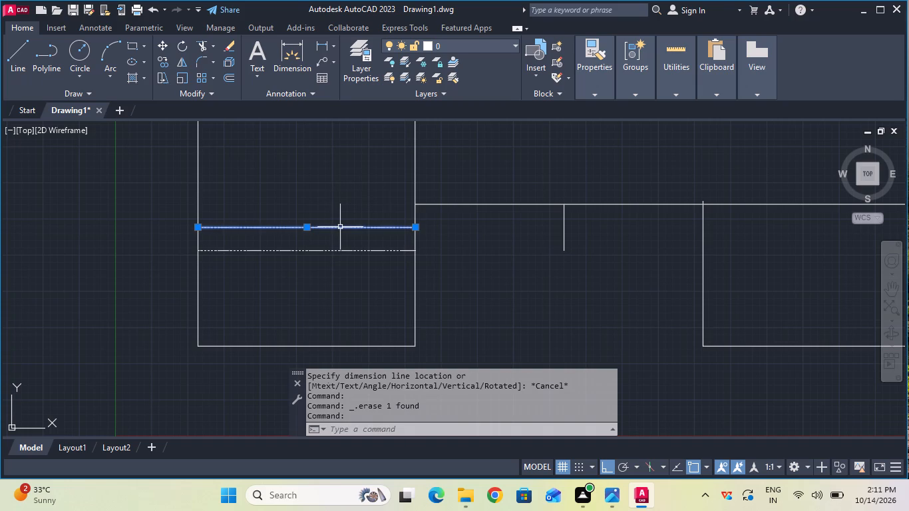
pyautogui.press('Delete')
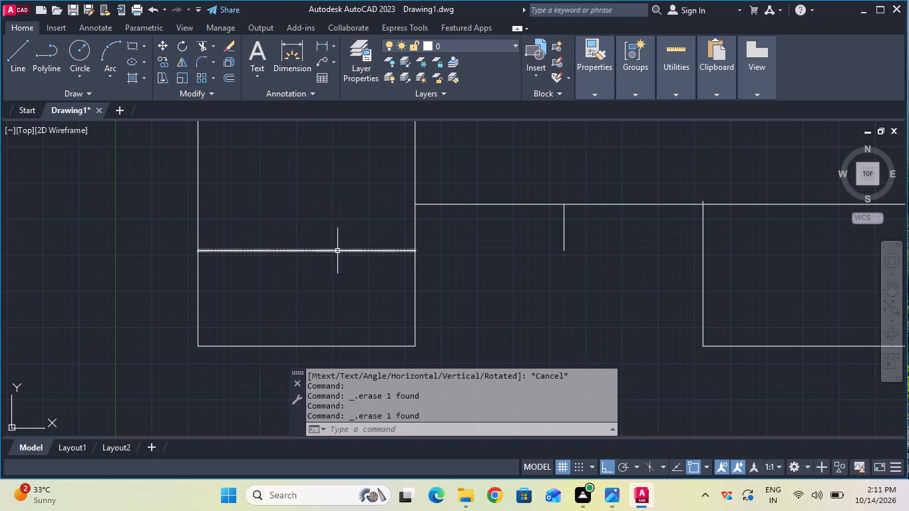
pyautogui.click(337, 251)
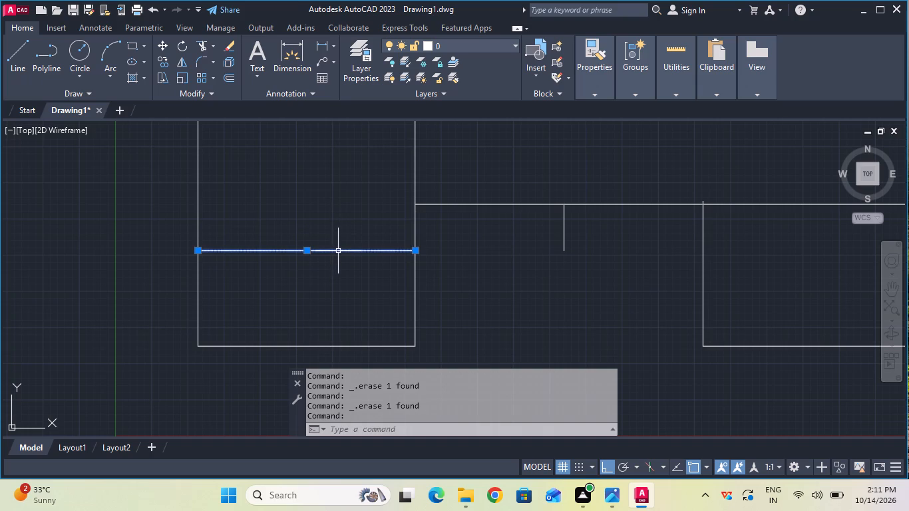
pyautogui.press('BackSpace')
pyautogui.press('Delete')
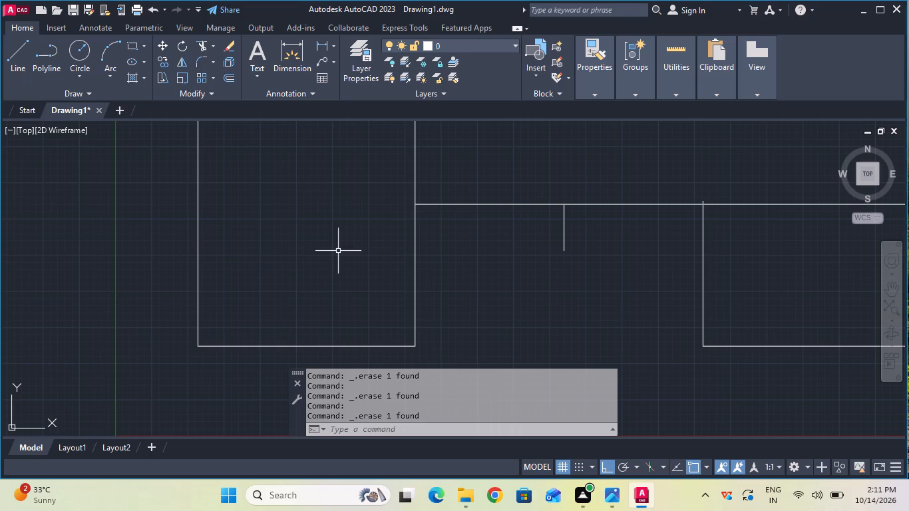
# Add a centerline midway between the side view's top and bottom edges.
pyautogui.write('cl')
pyautogui.press('Return')
pyautogui.scroll(-1, 319, 152)
pyautogui.moveTo(319, 152); pyautogui.dragTo(331, 194, button='middle')
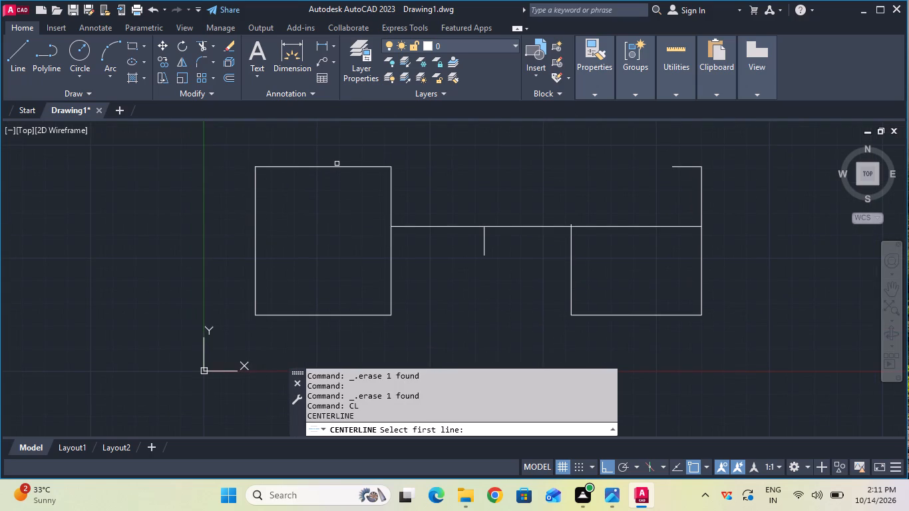
pyautogui.click(337, 166)
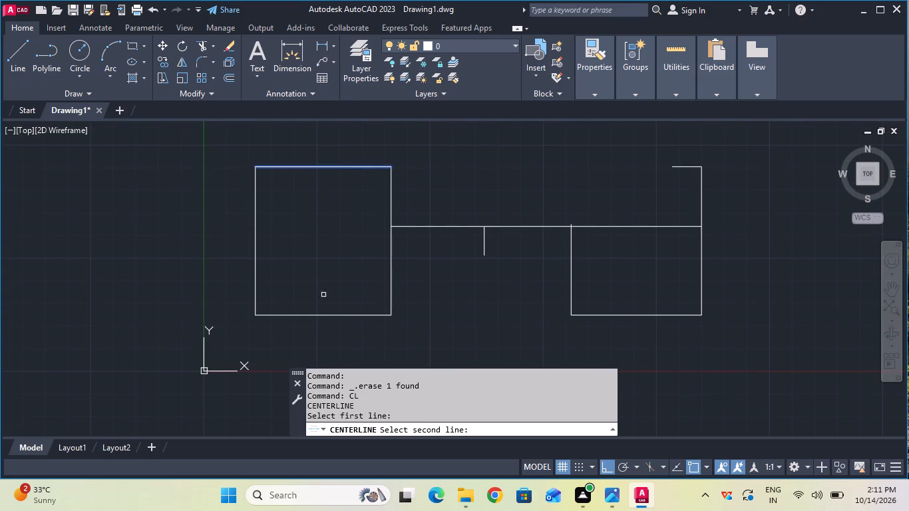
pyautogui.click(322, 316)
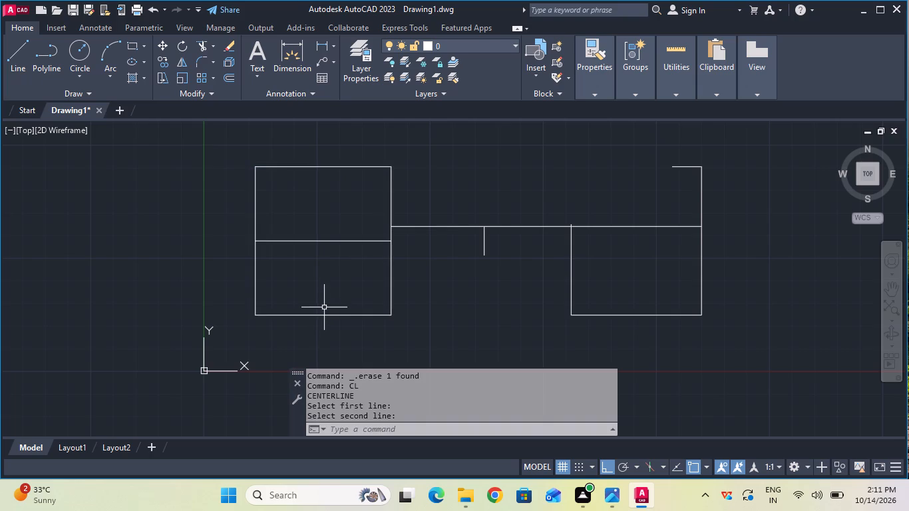
pyautogui.scroll(2, 329, 282)
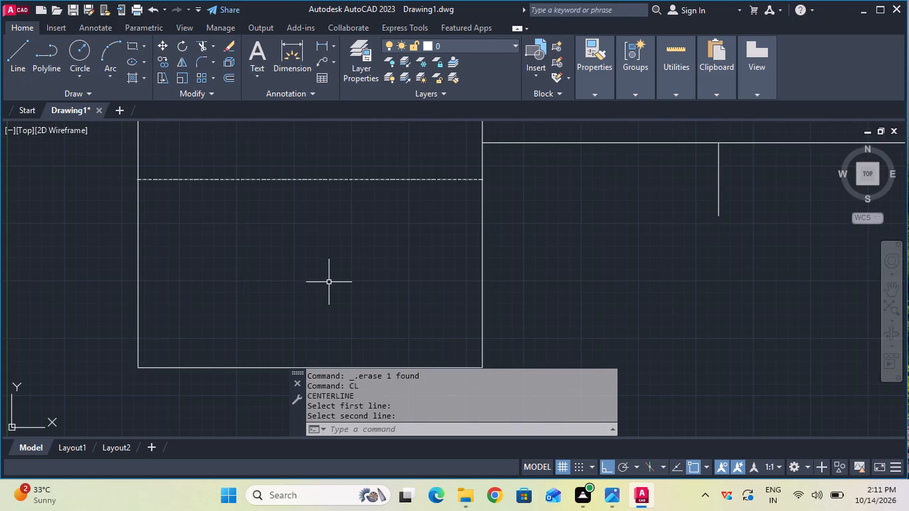
pyautogui.press('Escape')
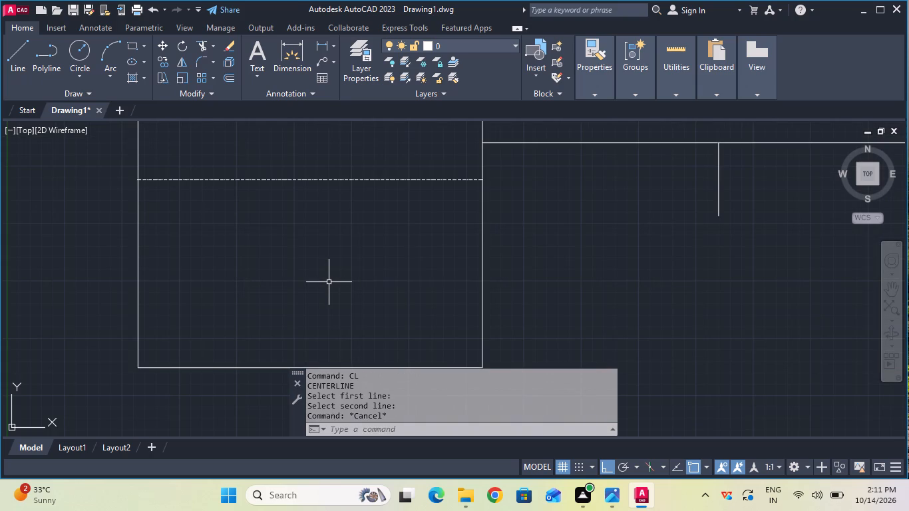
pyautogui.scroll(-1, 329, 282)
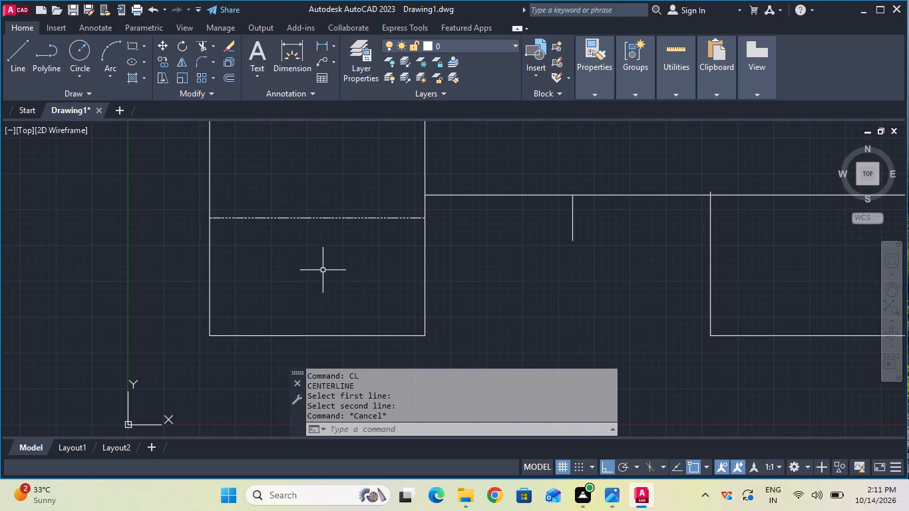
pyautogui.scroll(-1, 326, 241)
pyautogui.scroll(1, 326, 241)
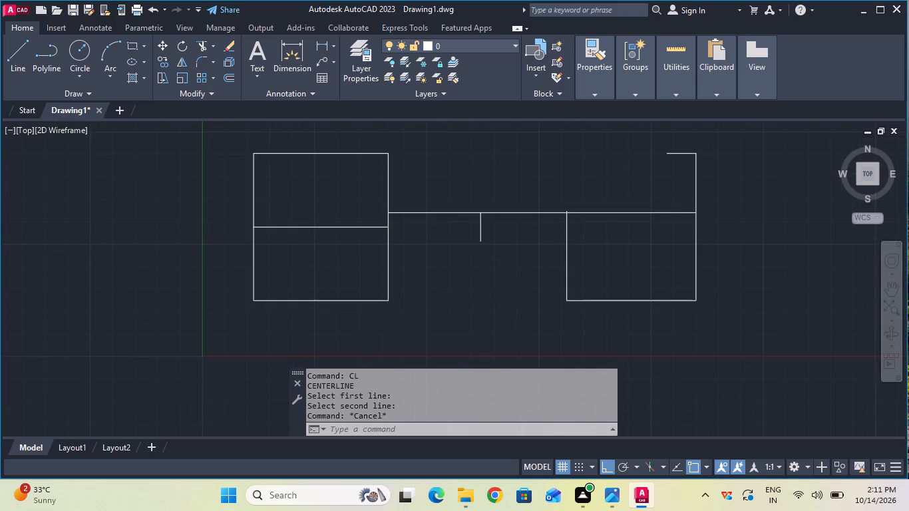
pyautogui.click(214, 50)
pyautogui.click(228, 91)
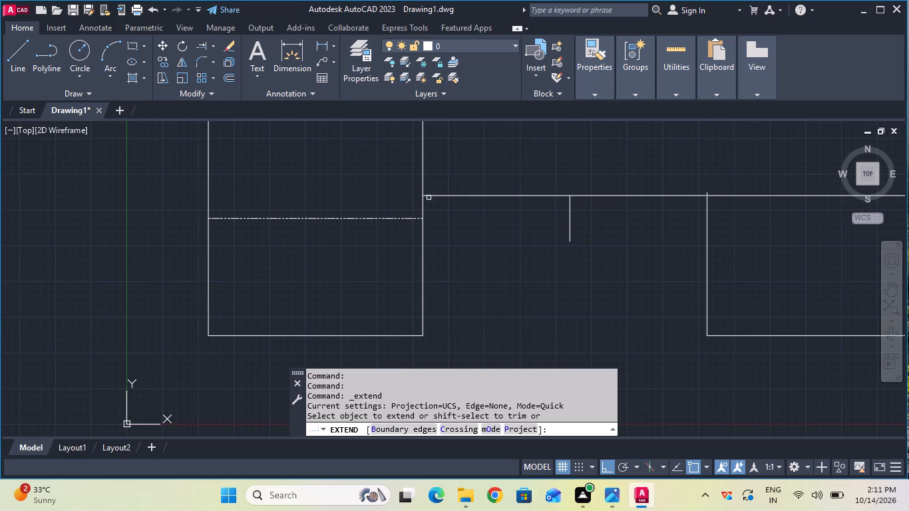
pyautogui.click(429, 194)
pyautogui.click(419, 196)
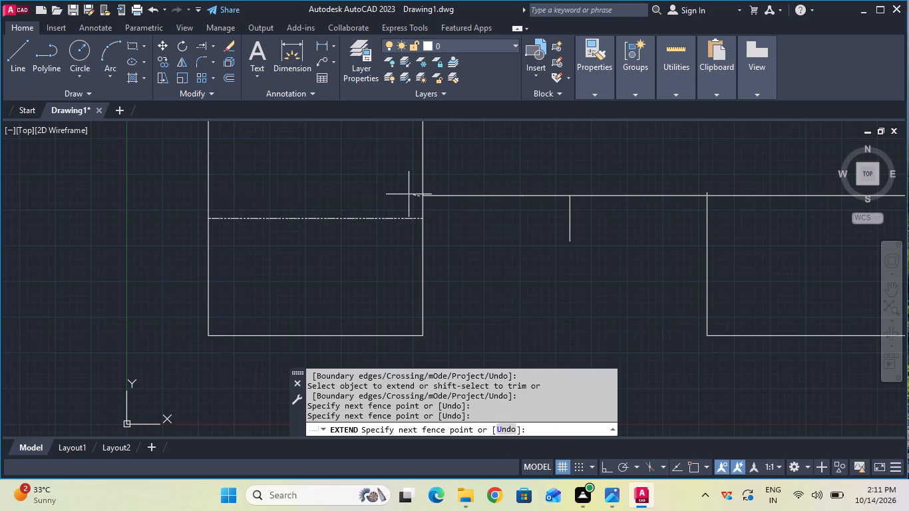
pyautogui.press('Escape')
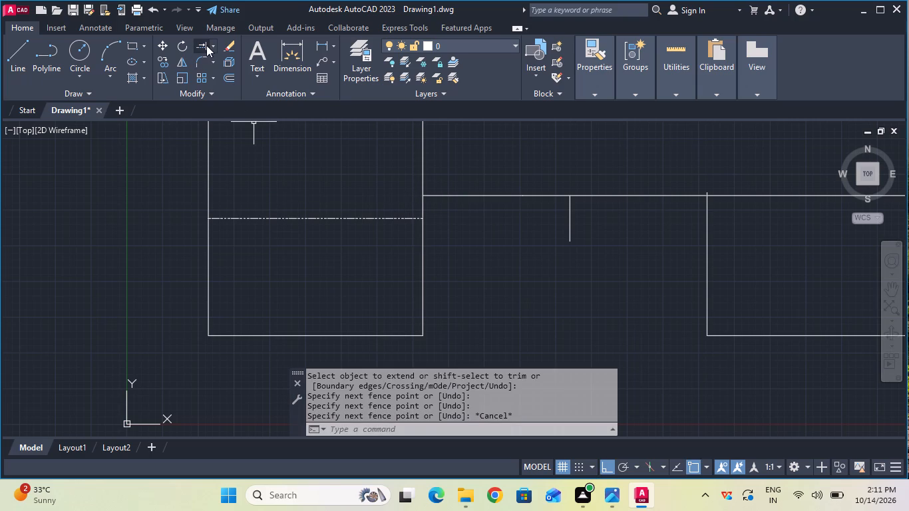
# Extend the long horizontal line running between the views across the side view to its far left vertical edge.
pyautogui.click(208, 44)
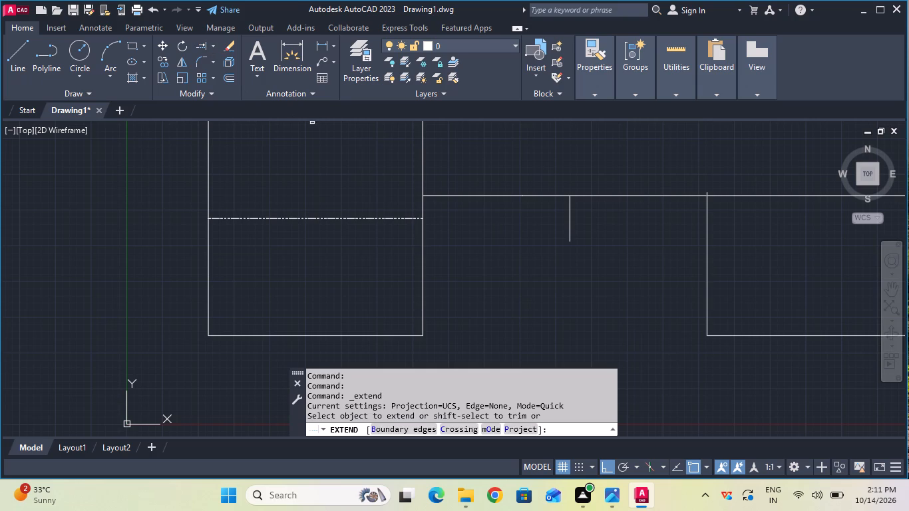
pyautogui.click(447, 197)
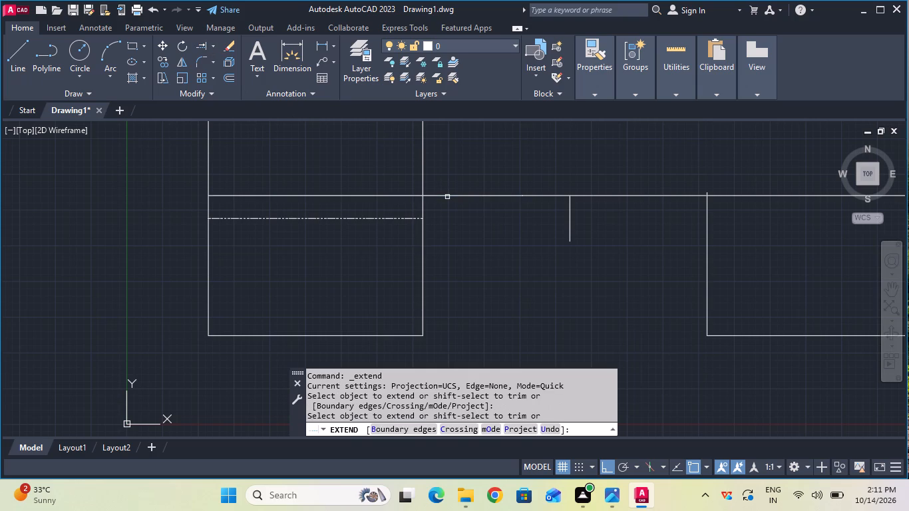
pyautogui.press('Escape')
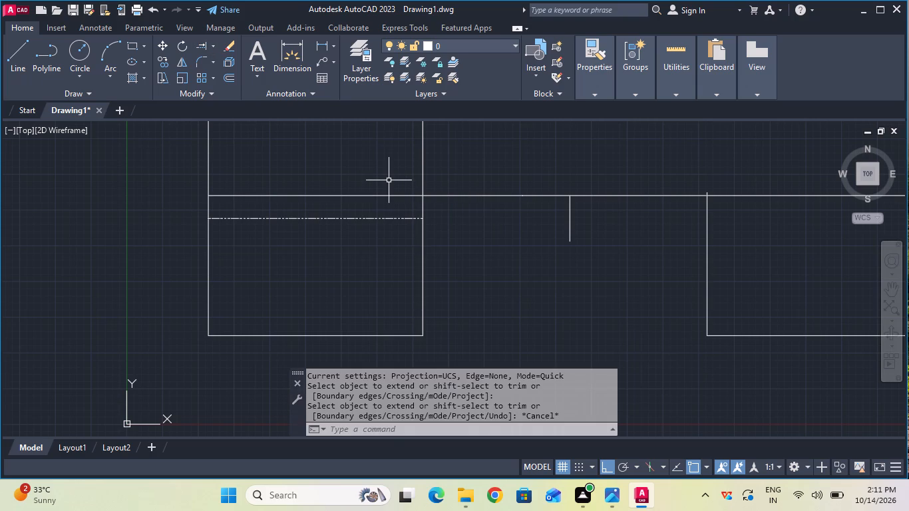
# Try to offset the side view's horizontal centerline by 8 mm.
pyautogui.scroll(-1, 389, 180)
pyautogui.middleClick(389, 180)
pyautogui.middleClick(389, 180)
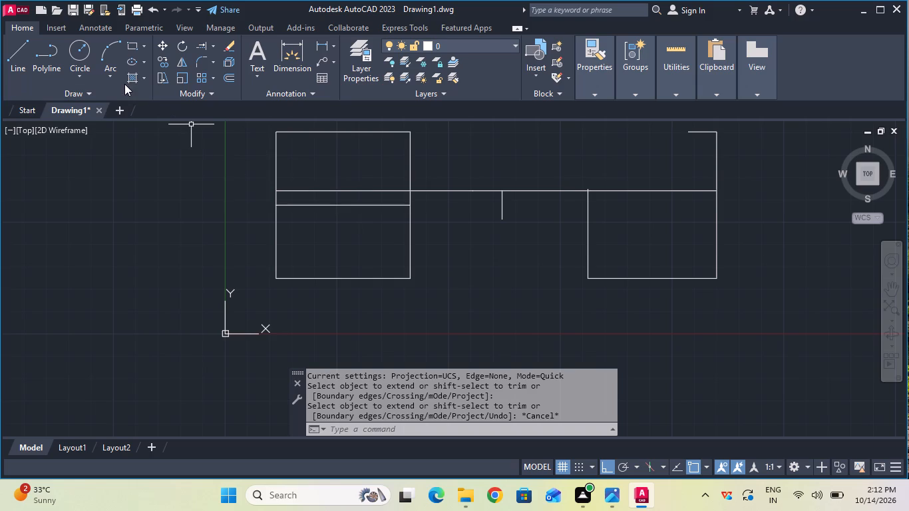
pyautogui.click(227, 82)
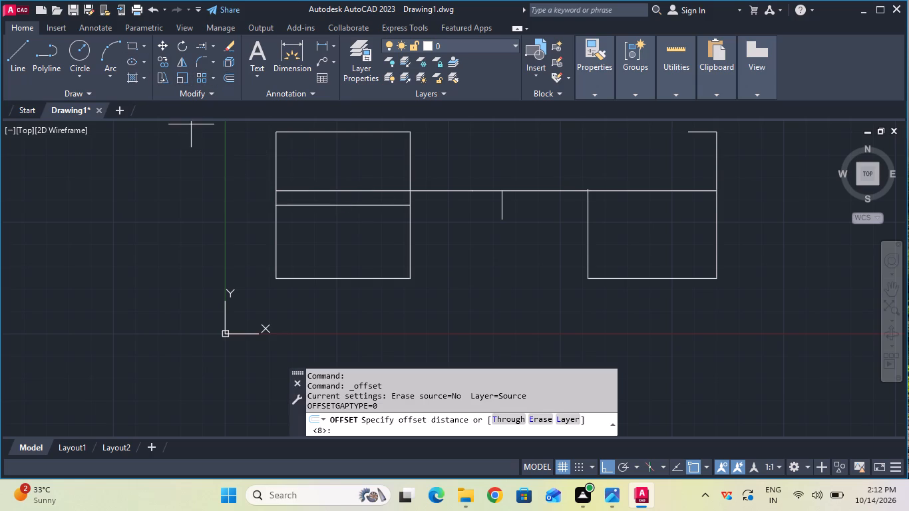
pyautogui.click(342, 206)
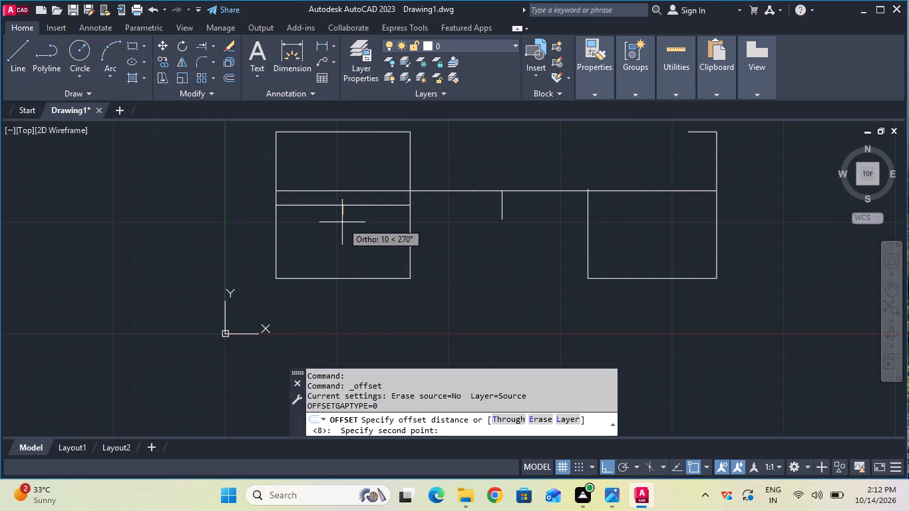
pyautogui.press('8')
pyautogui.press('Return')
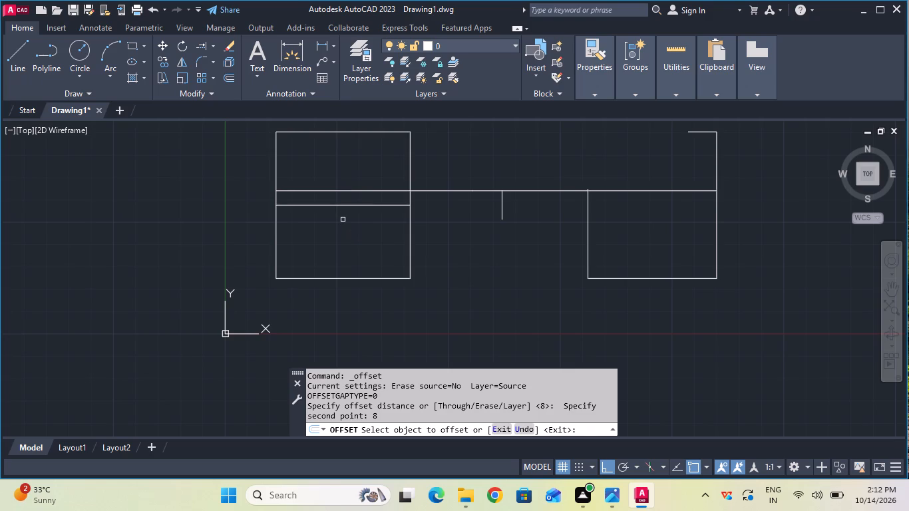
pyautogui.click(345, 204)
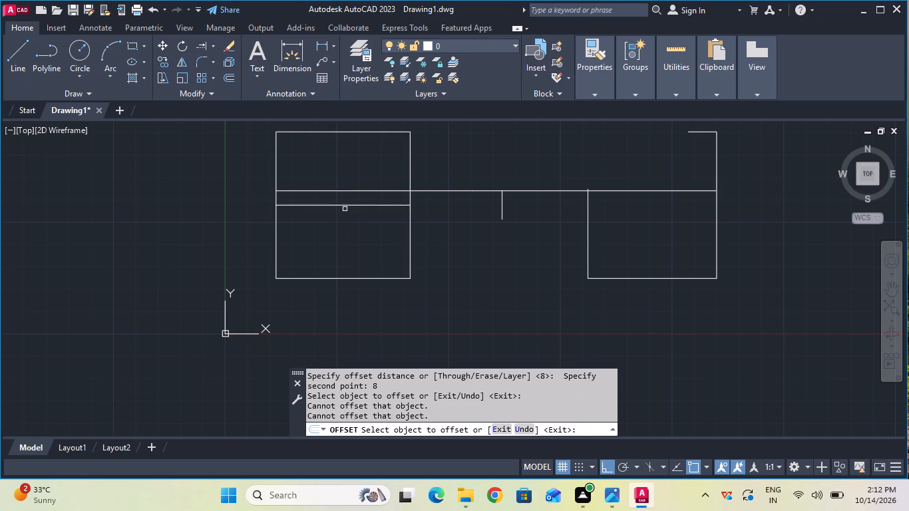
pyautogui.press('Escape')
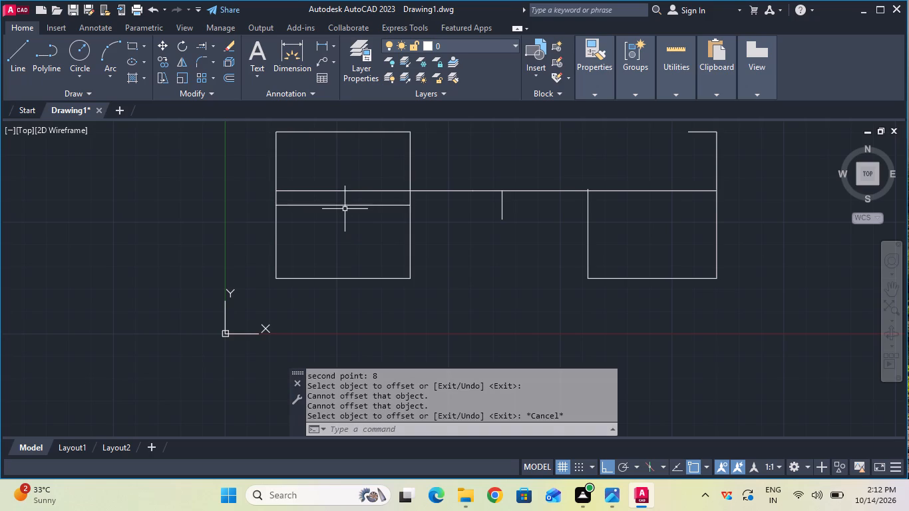
# Explode the side view's horizontal centerline.
pyautogui.click(311, 205)
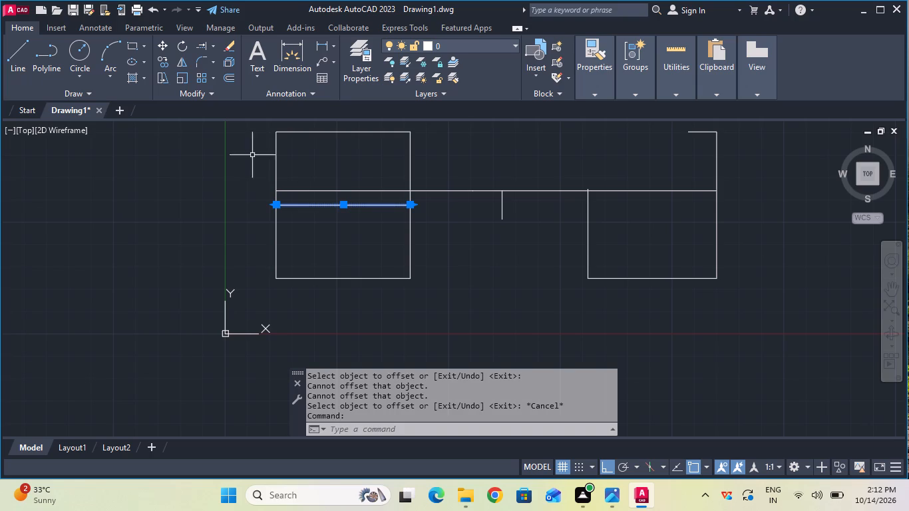
pyautogui.click(233, 63)
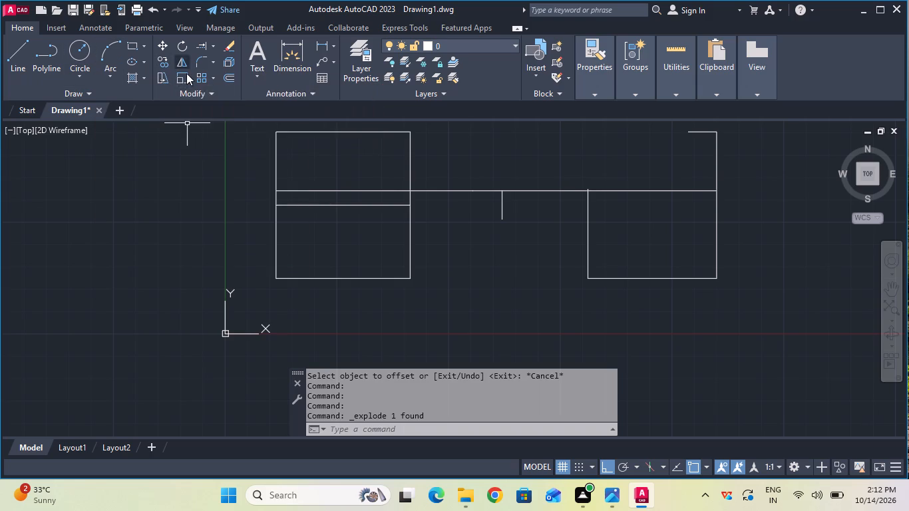
# Offset the side view's exploded centerline 8 mm downward.
pyautogui.click(228, 78)
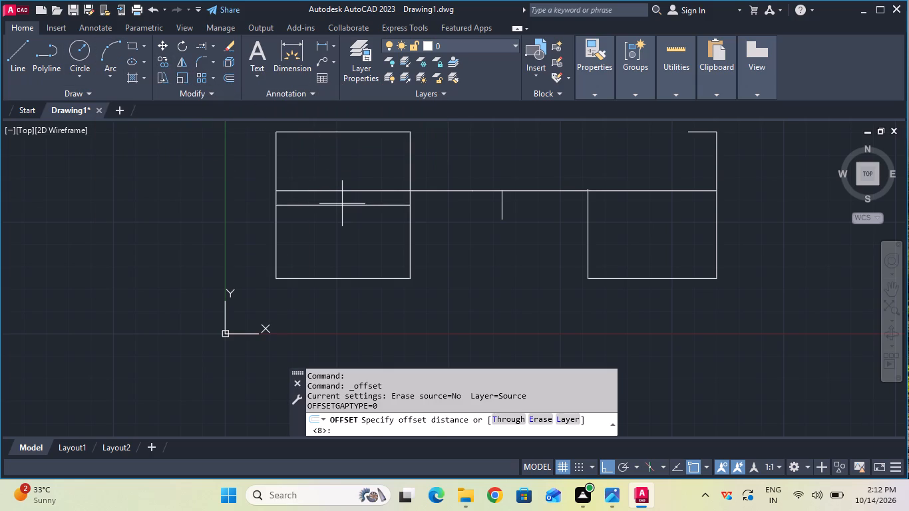
pyautogui.click(343, 204)
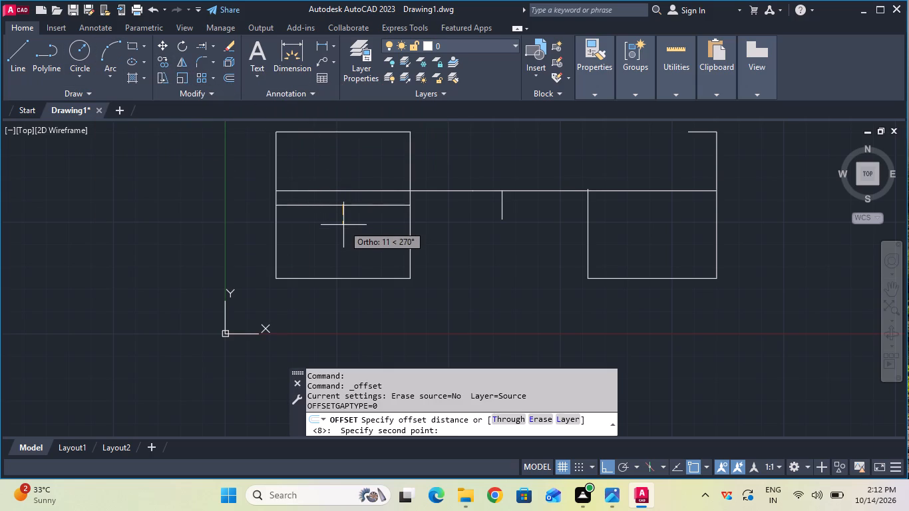
pyautogui.press('8')
pyautogui.press('Return')
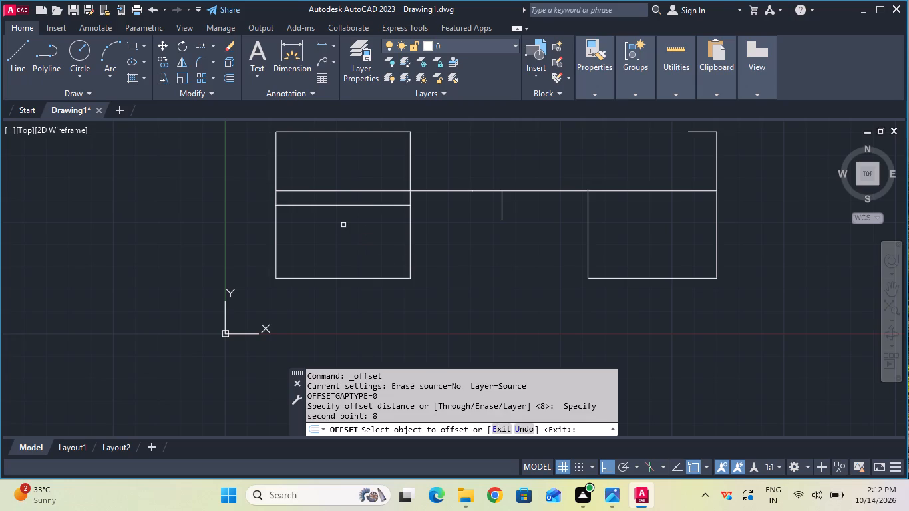
pyautogui.click(353, 203)
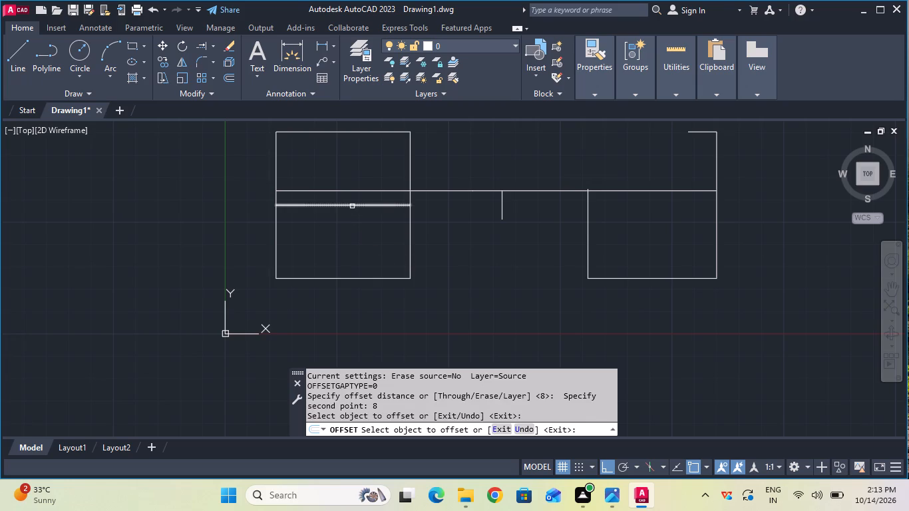
pyautogui.doubleClick(349, 204)
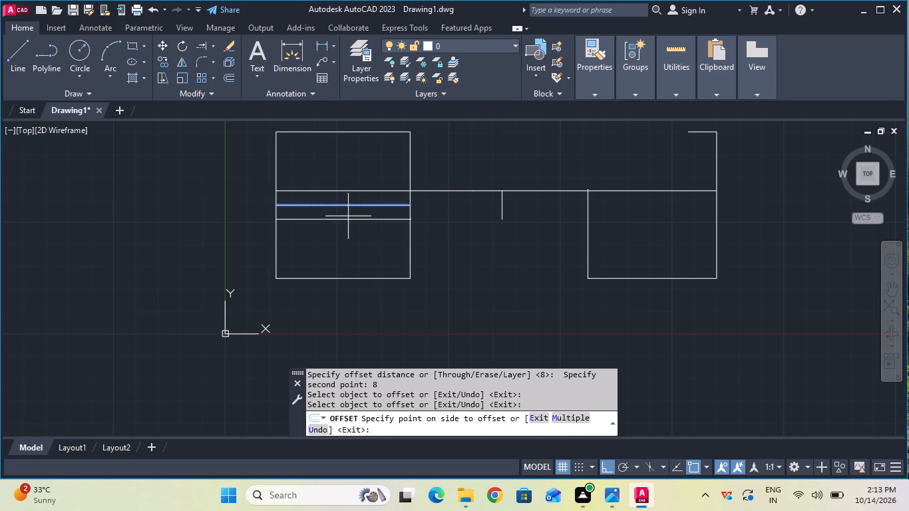
pyautogui.click(348, 216)
pyautogui.scroll(2, 364, 210)
pyautogui.moveTo(364, 210); pyautogui.dragTo(351, 210, button='middle')
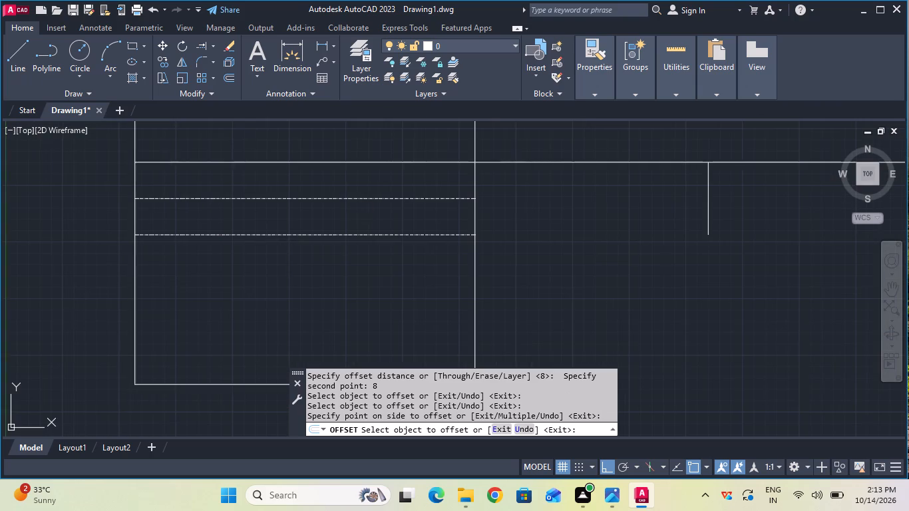
pyautogui.moveTo(351, 210); pyautogui.dragTo(285, 215, button='middle')
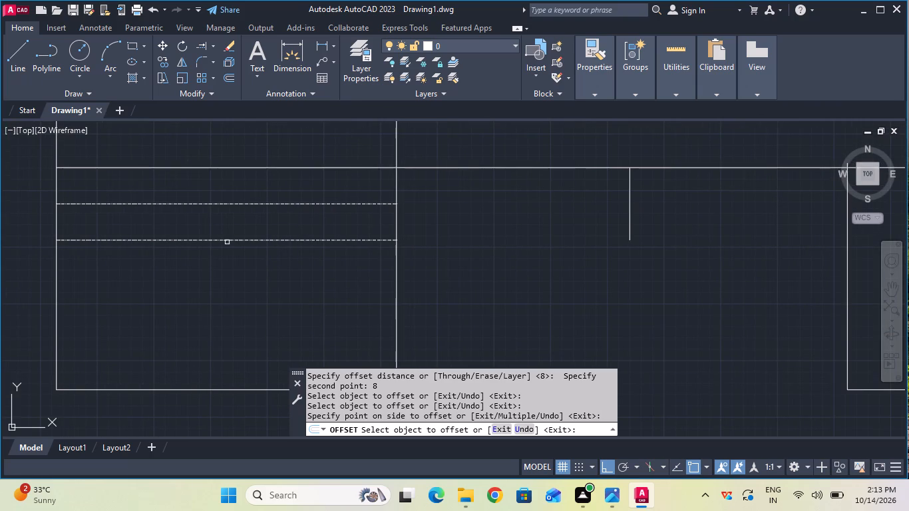
pyautogui.press('Escape')
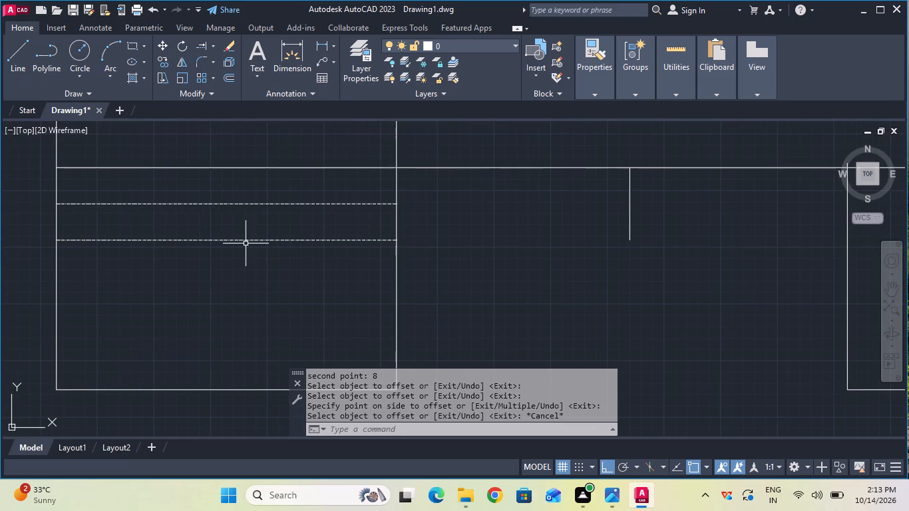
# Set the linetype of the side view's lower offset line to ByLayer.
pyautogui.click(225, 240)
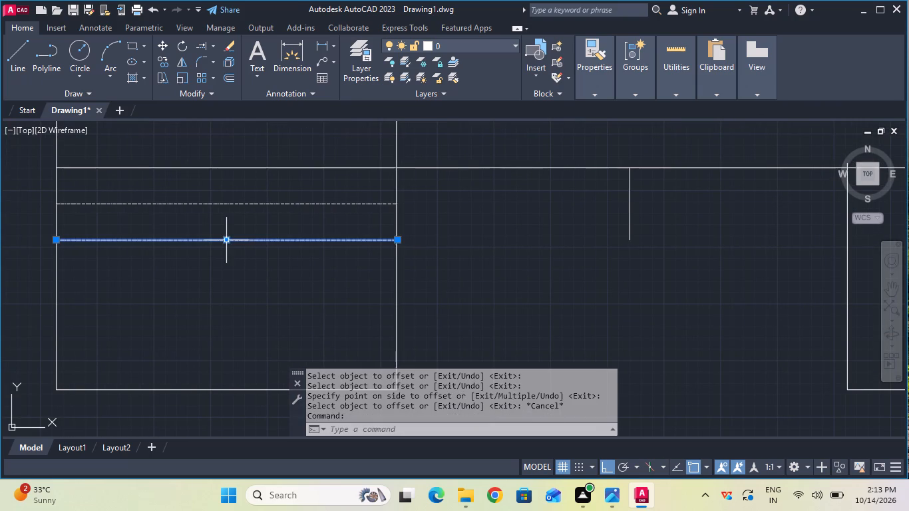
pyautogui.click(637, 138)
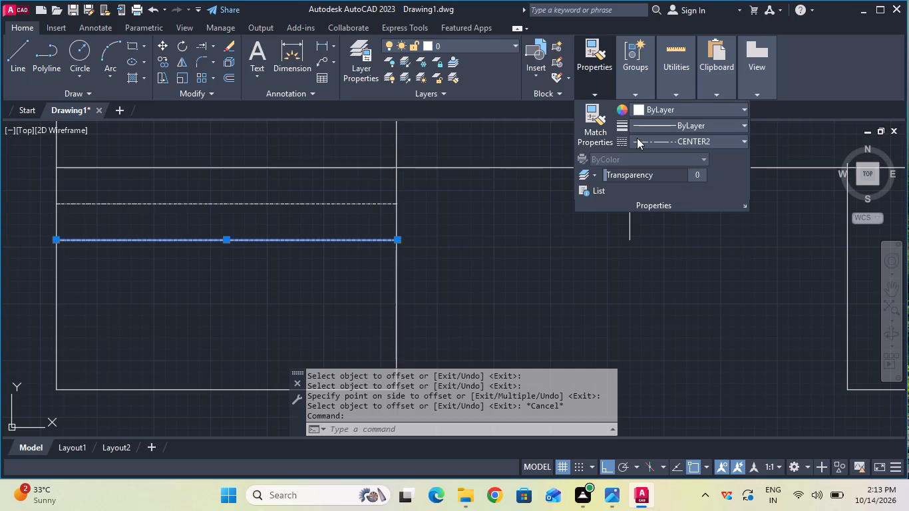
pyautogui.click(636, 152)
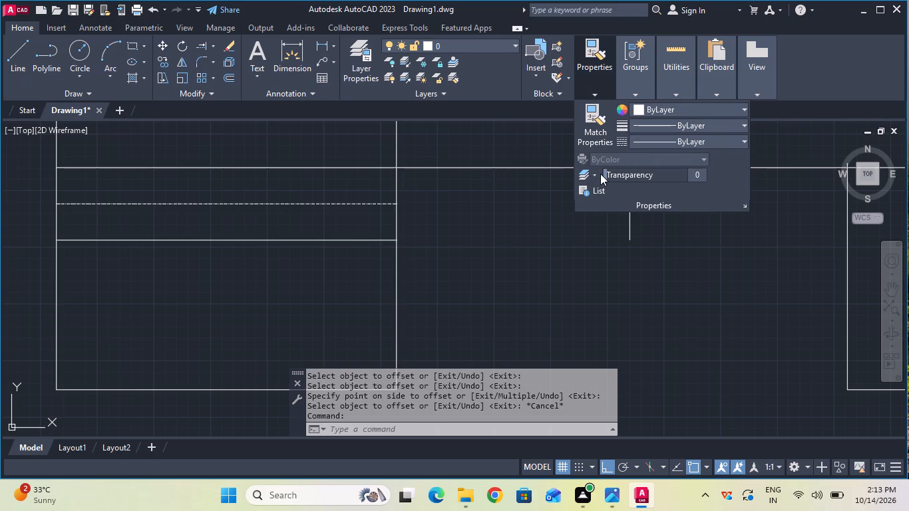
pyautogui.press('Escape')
# Stretch the long solid horizontal line crossing the side view 1 mm upward.
pyautogui.scroll(1, 667, 227)
pyautogui.middleClick(667, 227)
pyautogui.scroll(-1, 667, 227)
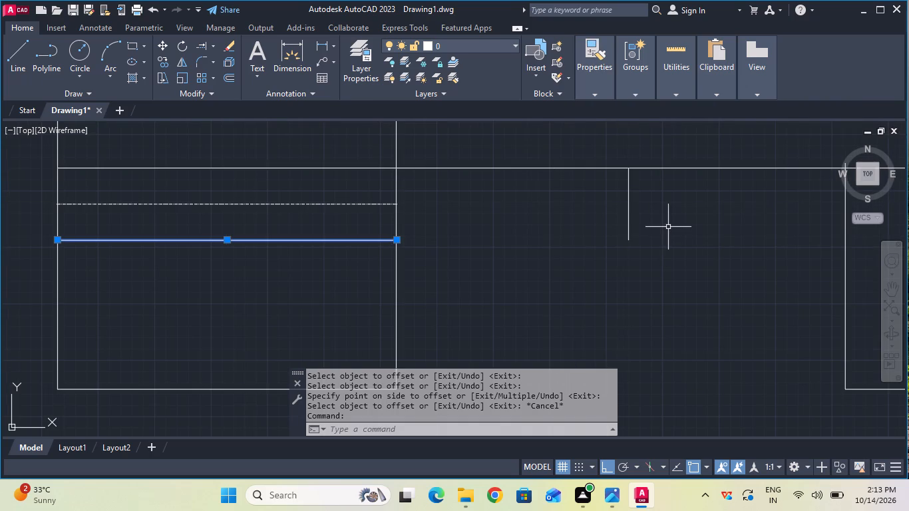
pyautogui.moveTo(671, 226); pyautogui.dragTo(386, 196, button='middle')
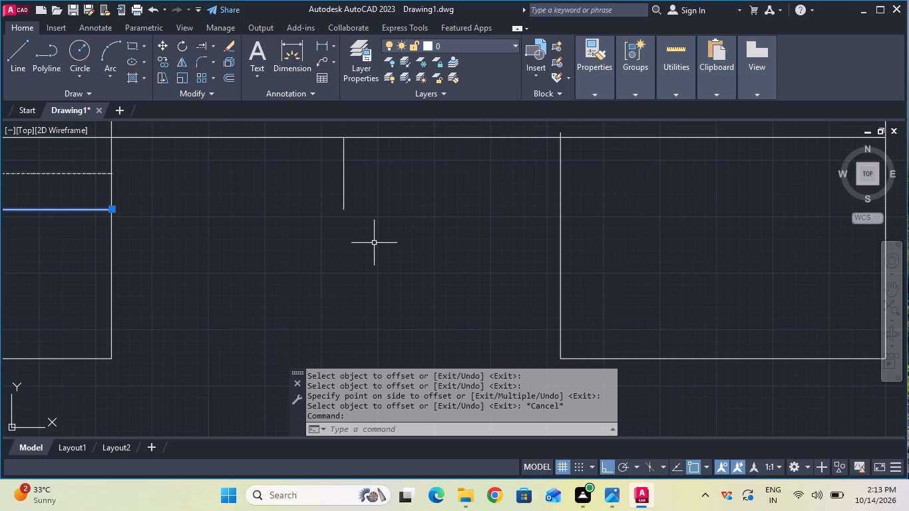
pyautogui.moveTo(373, 243); pyautogui.dragTo(476, 290, button='middle')
pyautogui.scroll(-1, 476, 290)
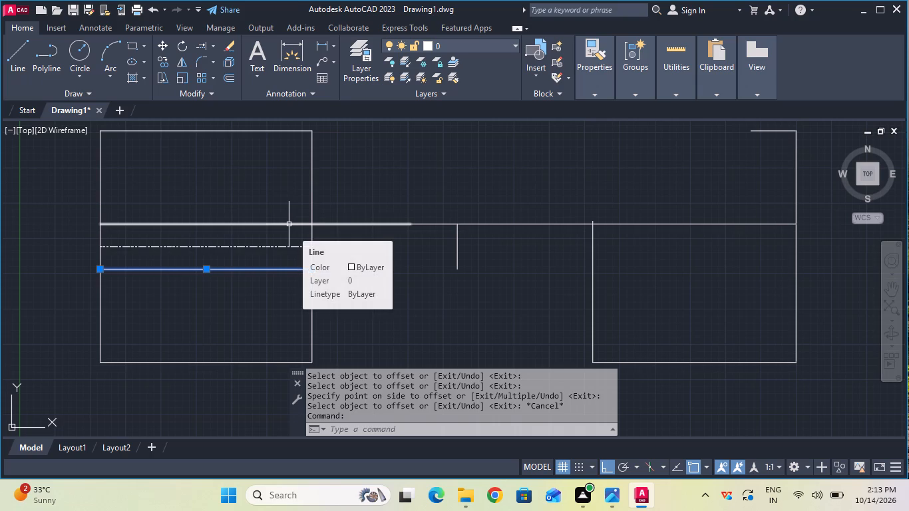
pyautogui.click(289, 224)
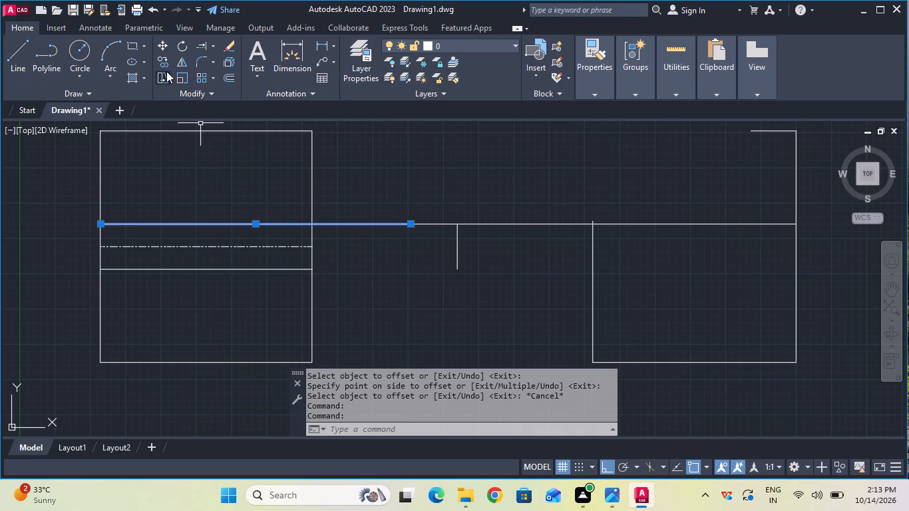
pyautogui.click(165, 71)
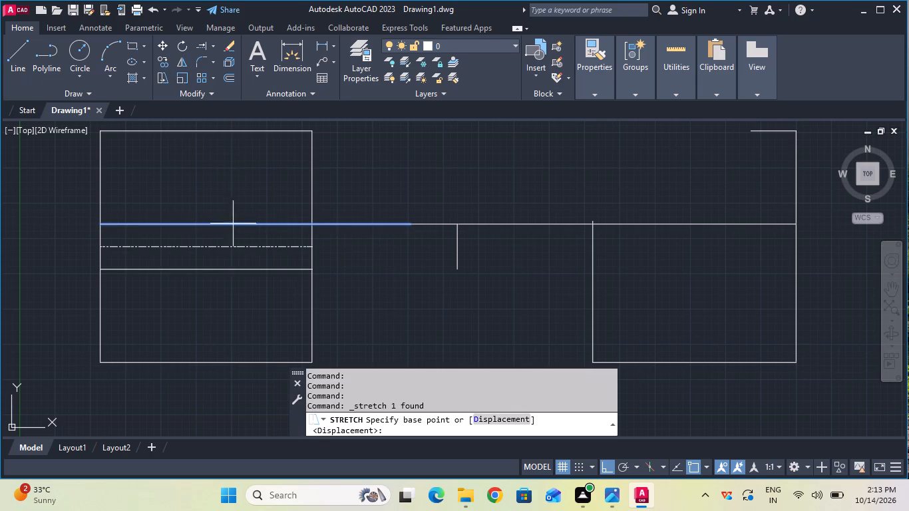
pyautogui.click(252, 226)
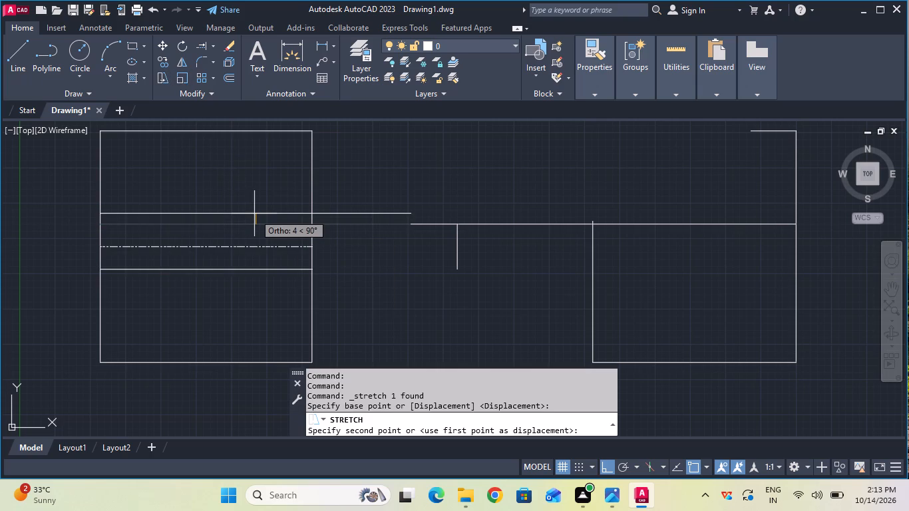
pyautogui.press('1')
pyautogui.press('Return')
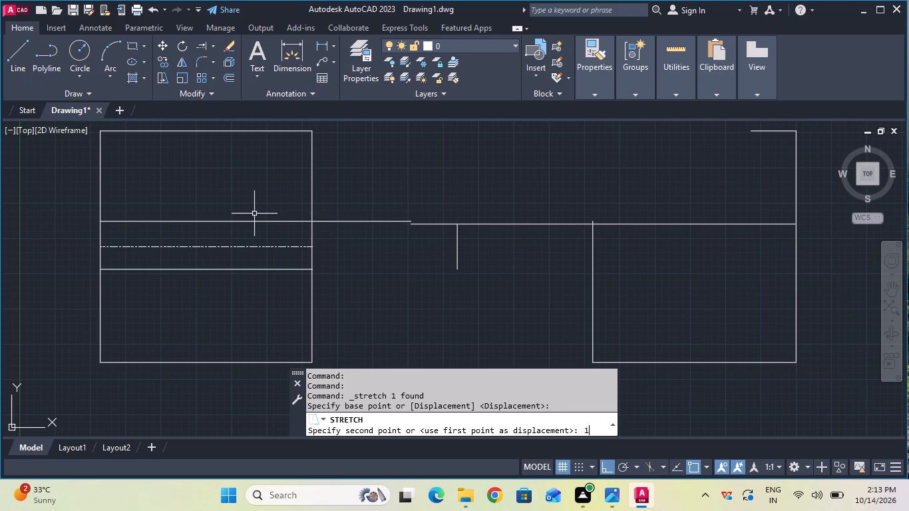
pyautogui.press('Escape')
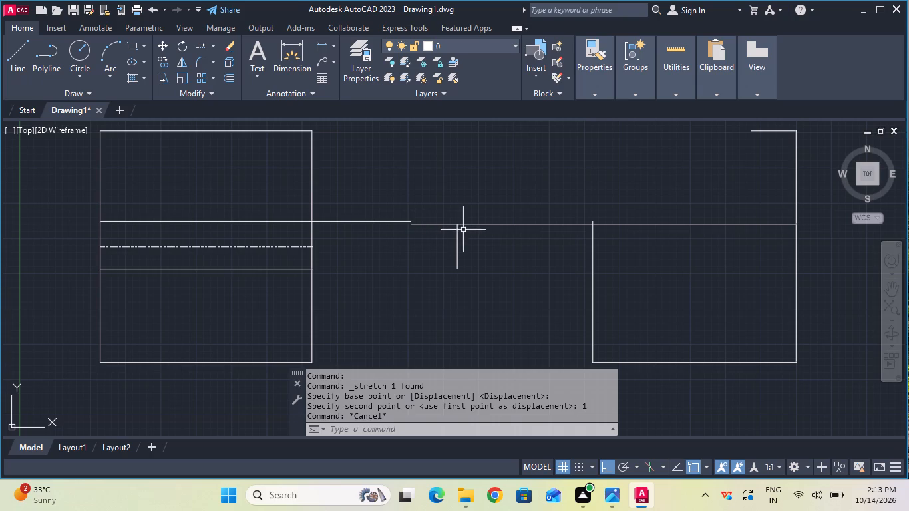
# Stretch the horizontal segment running into the right-hand view, using its crossing with that view's left vertical edge as the displacement.
pyautogui.click(487, 223)
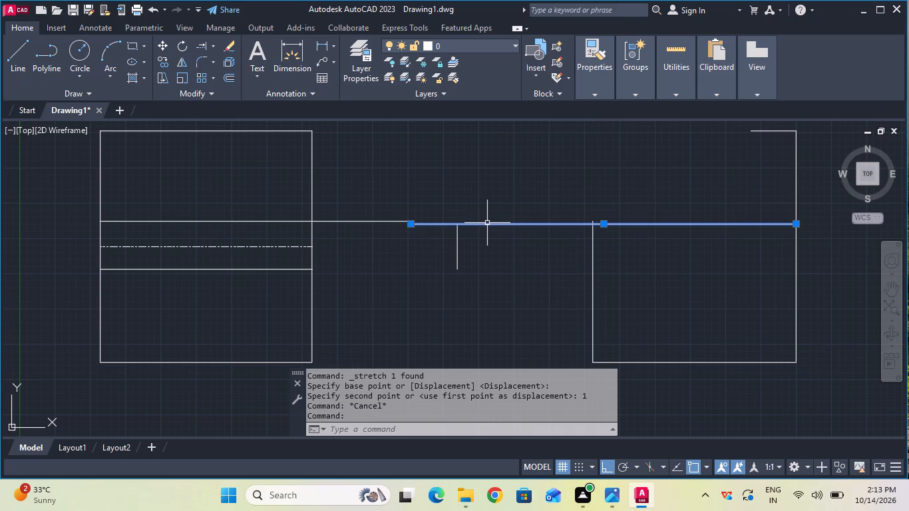
pyautogui.click(164, 73)
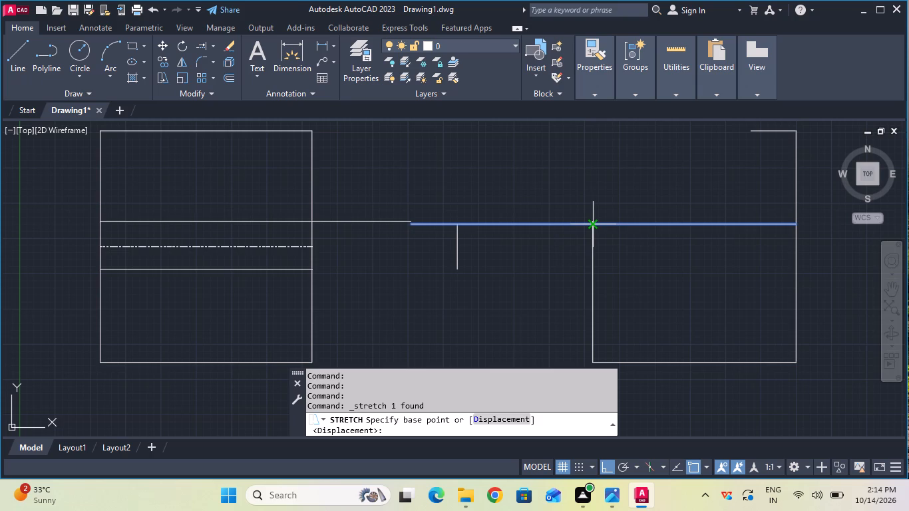
pyautogui.press('Return')
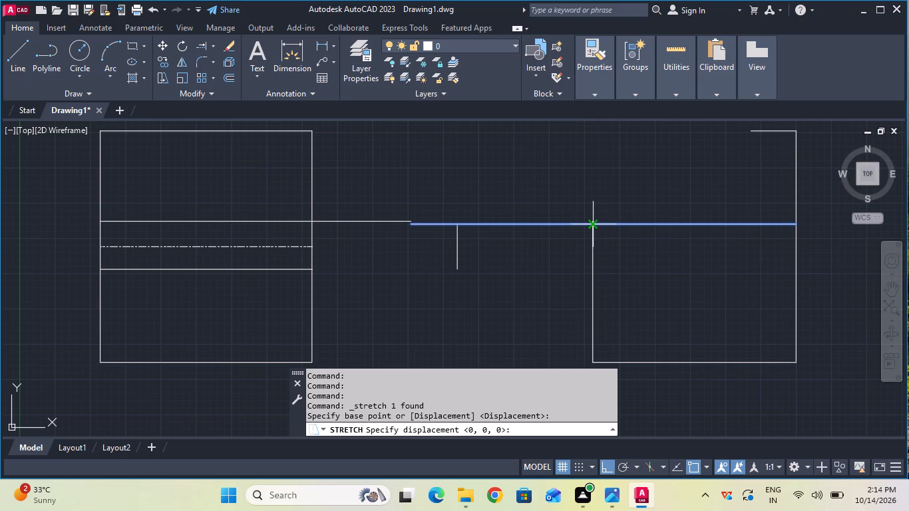
pyautogui.click(596, 224)
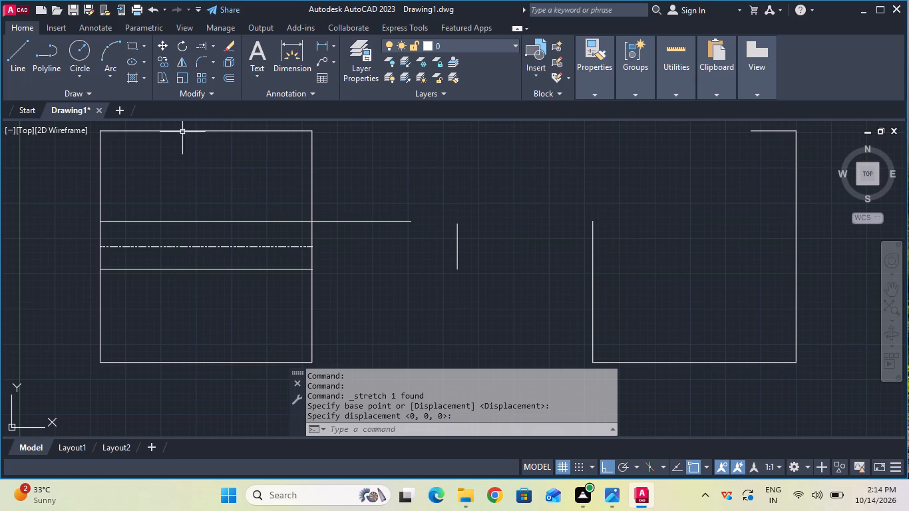
# Measure the vertical distance between the side view's two solid inner horizontal lines.
pyautogui.click(325, 42)
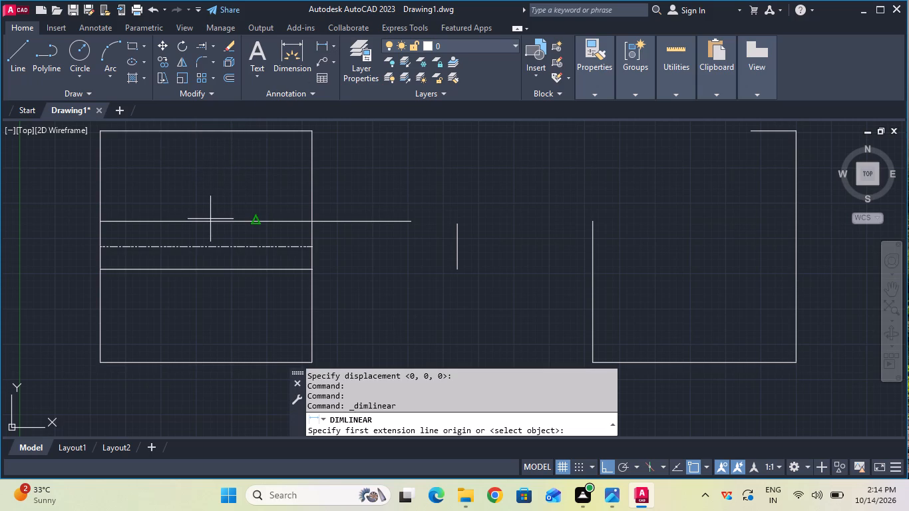
pyautogui.click(259, 222)
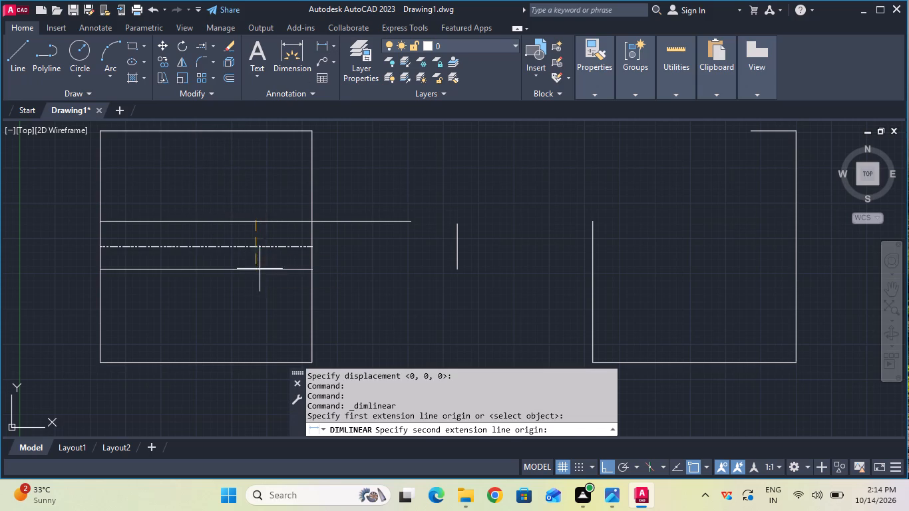
pyautogui.click(260, 269)
pyautogui.press('Escape')
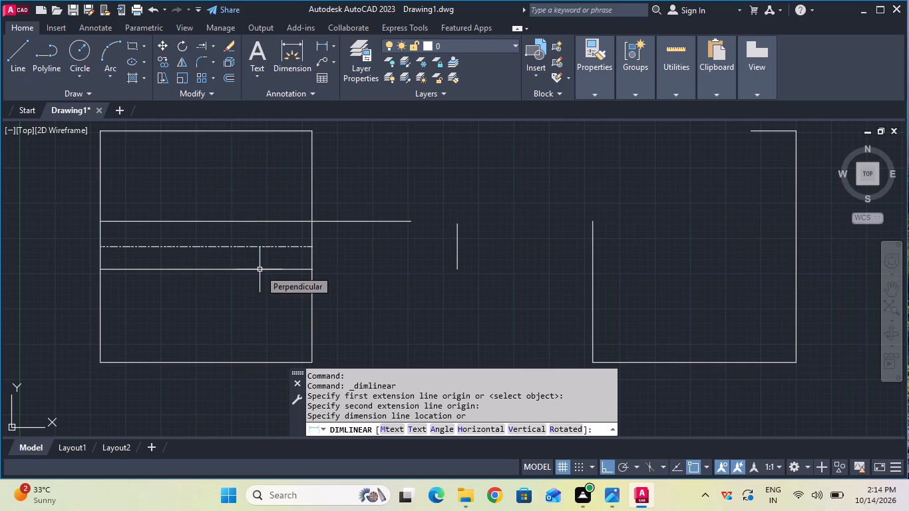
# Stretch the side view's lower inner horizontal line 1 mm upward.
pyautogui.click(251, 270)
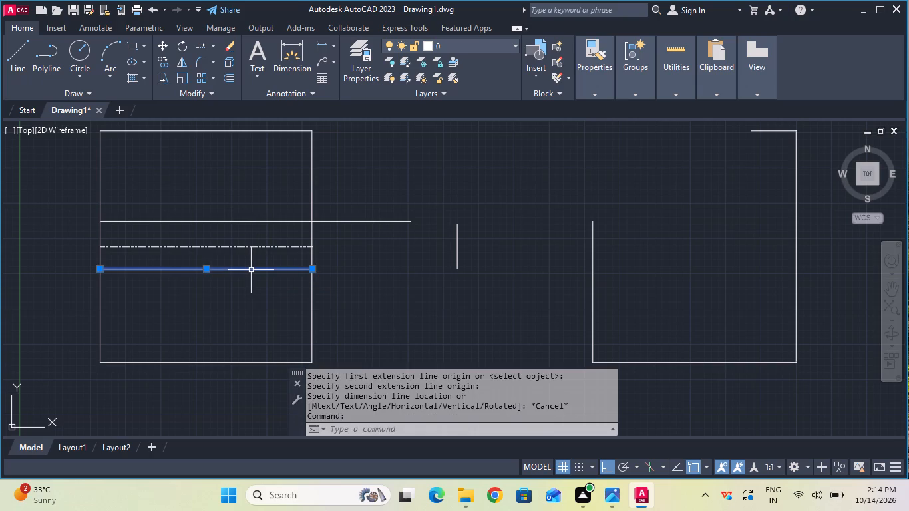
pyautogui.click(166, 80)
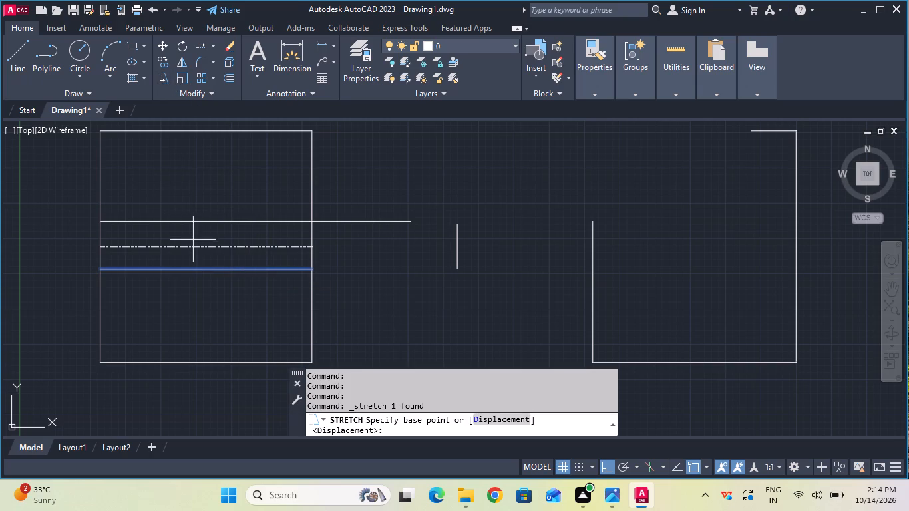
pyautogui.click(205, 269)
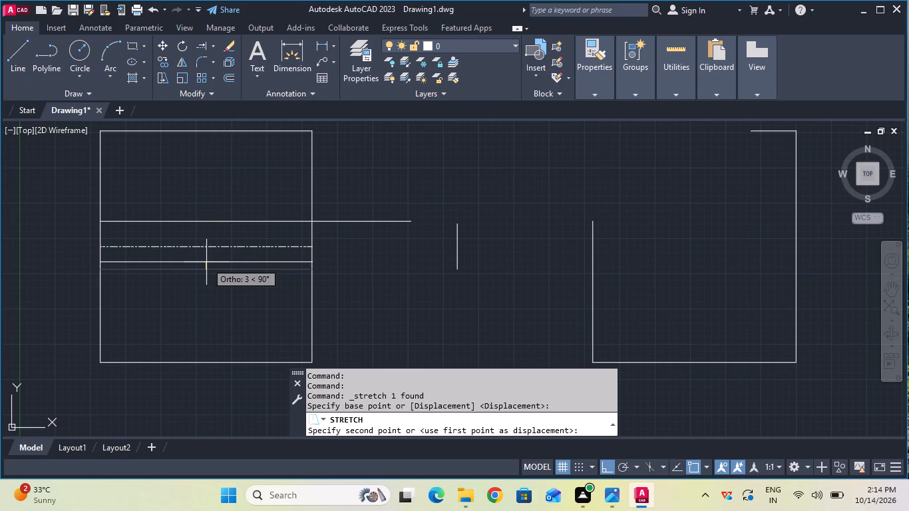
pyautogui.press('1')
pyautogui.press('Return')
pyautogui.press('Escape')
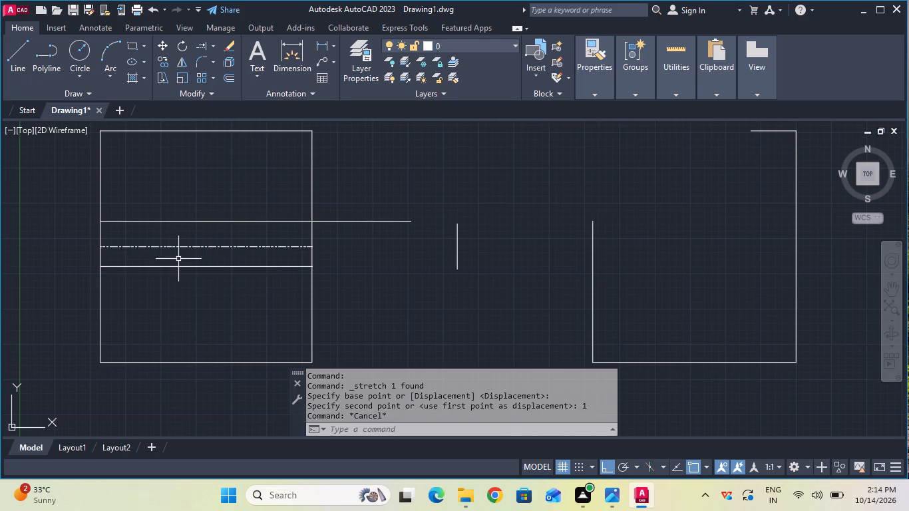
# Delete the side view's lower inner line, its horizontal centerline and the short vertical line between the views.
pyautogui.scroll(1, 178, 259)
pyautogui.scroll(-1, 187, 248)
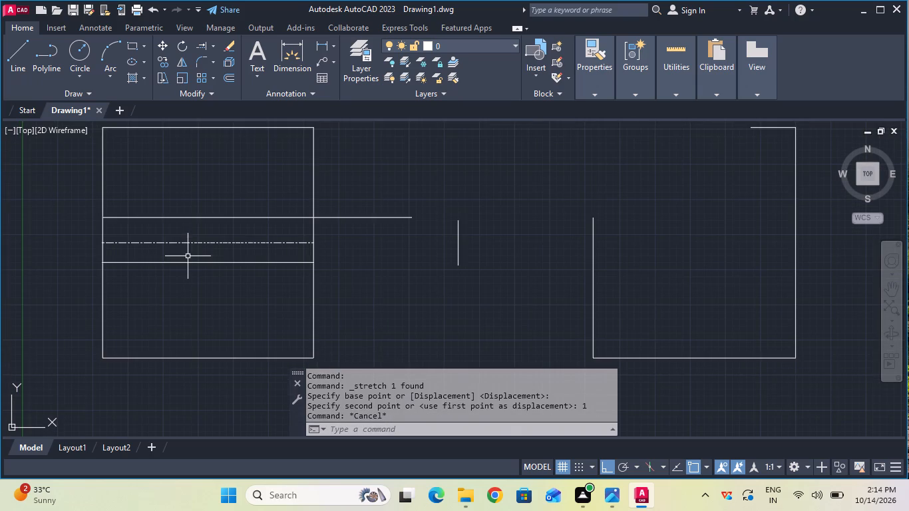
pyautogui.click(189, 262)
pyautogui.press('Delete')
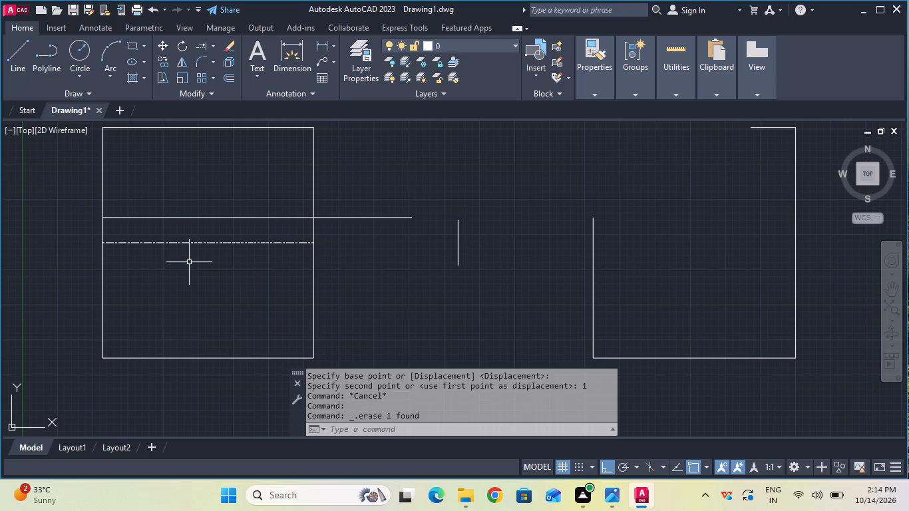
pyautogui.click(220, 242)
pyautogui.press('Delete')
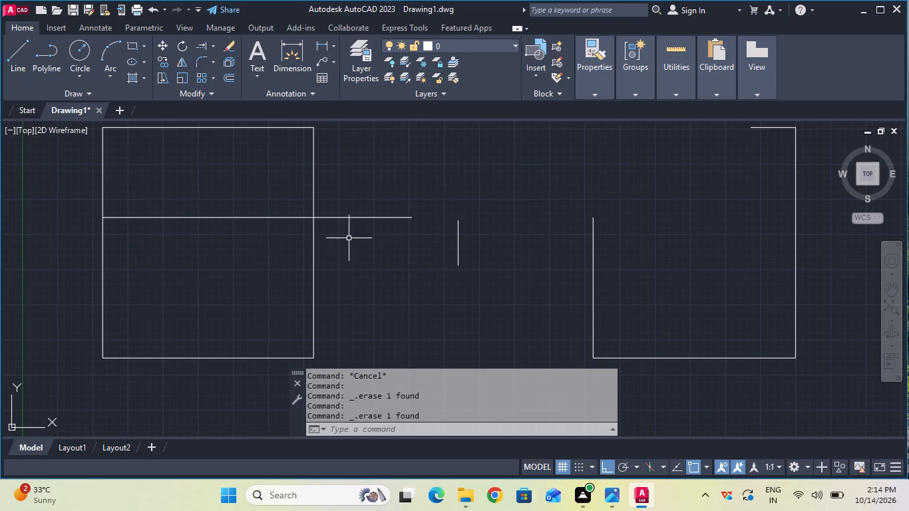
pyautogui.click(459, 252)
pyautogui.press('Delete')
# Extend the long horizontal line from the side view to the right-hand view's left vertical edge.
pyautogui.click(198, 48)
pyautogui.click(372, 218)
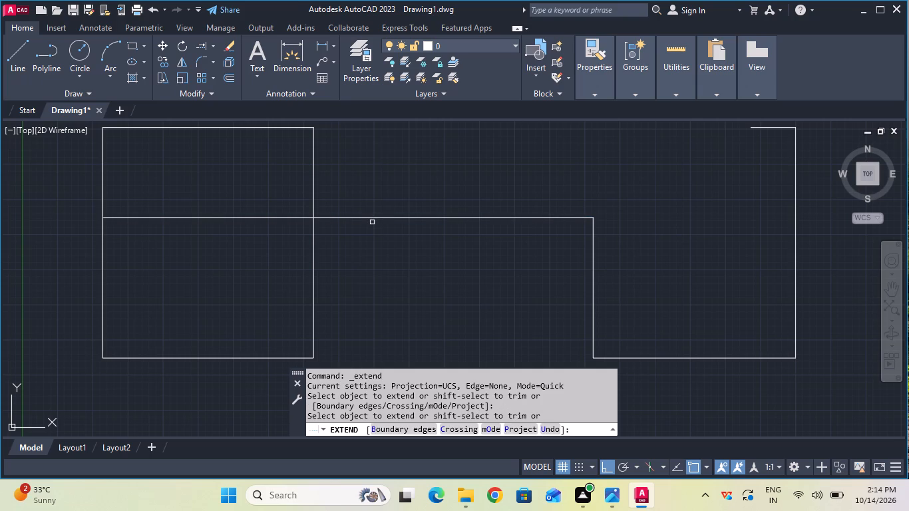
pyautogui.press('Escape')
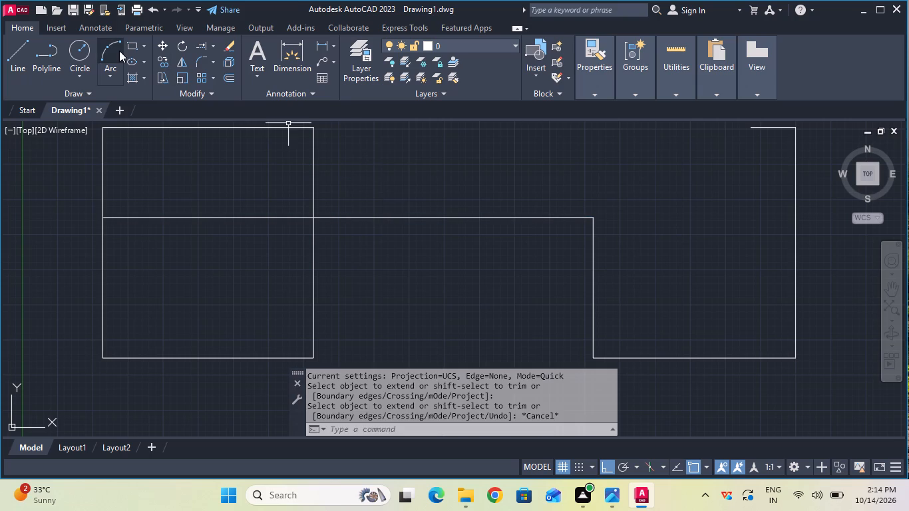
# Draw a circle of radius 25 mm centred on the midpoint of the right-hand view's left vertical edge.
pyautogui.click(84, 57)
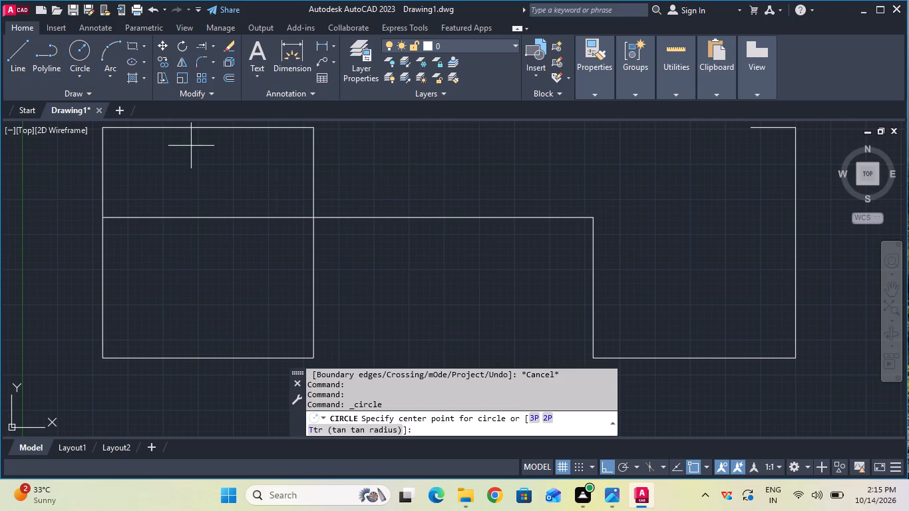
pyautogui.click(590, 288)
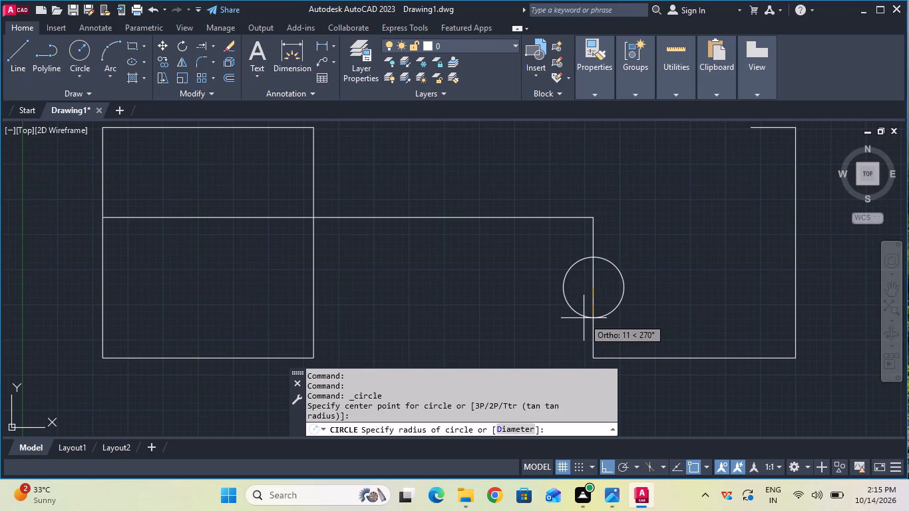
pyautogui.write('25')
pyautogui.press('Return')
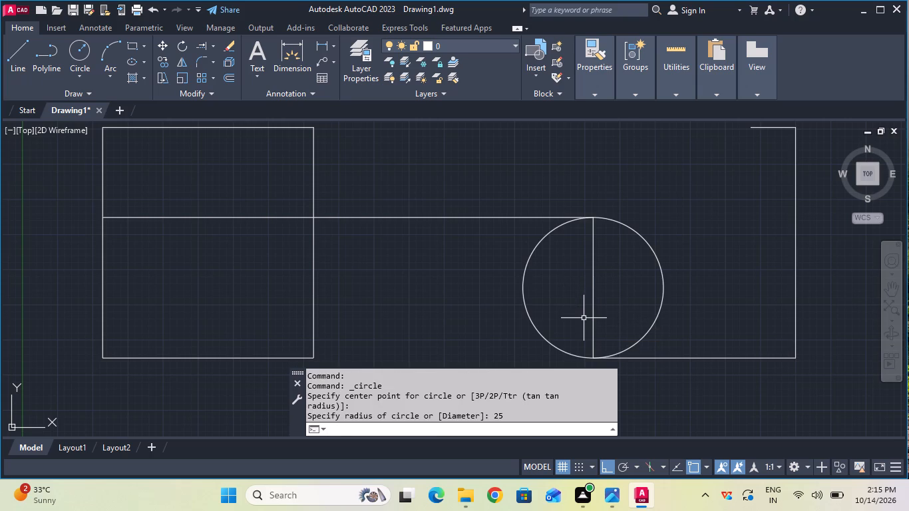
pyautogui.press('Escape')
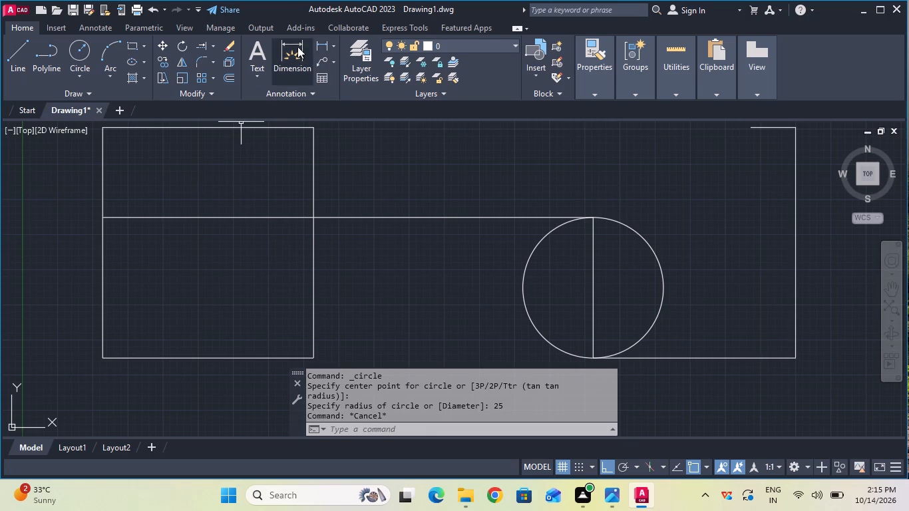
# Draw a concentric circle of diameter 25 mm inside the 25 mm radius circle.
pyautogui.click(76, 76)
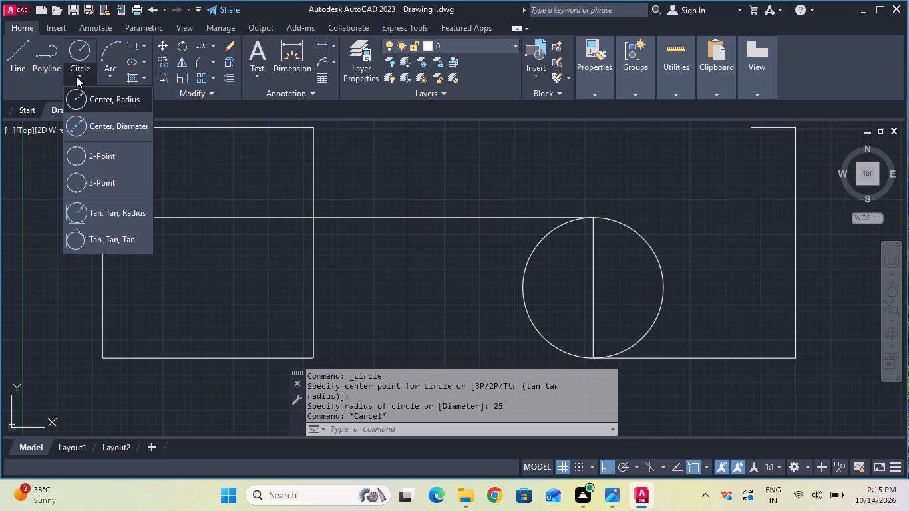
pyautogui.click(123, 138)
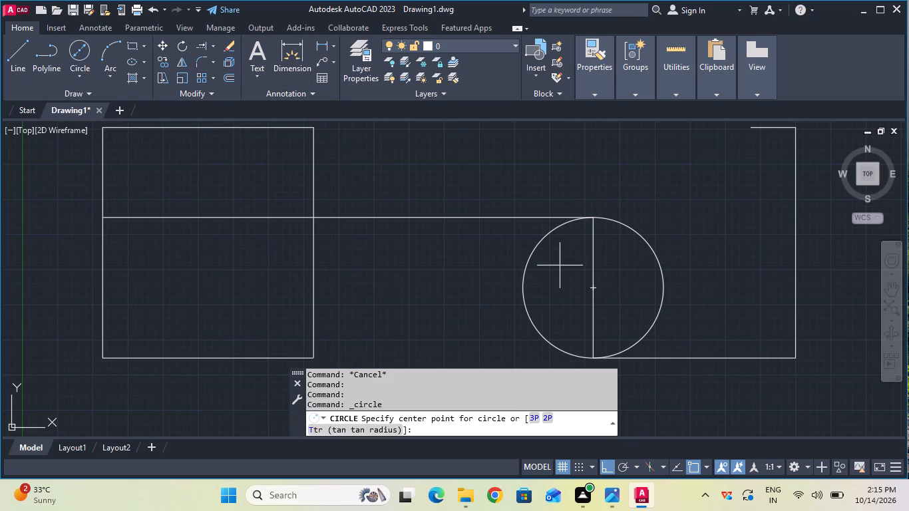
pyautogui.click(589, 283)
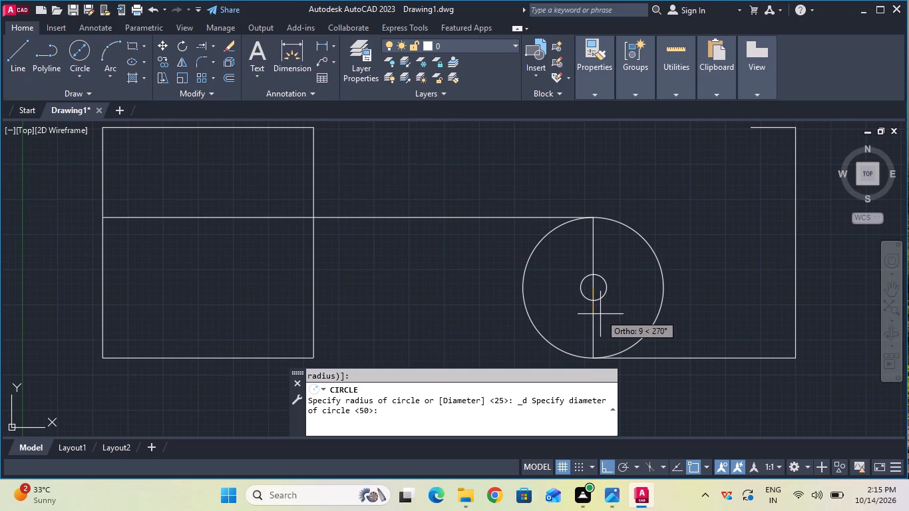
pyautogui.write('25')
pyautogui.press('Return')
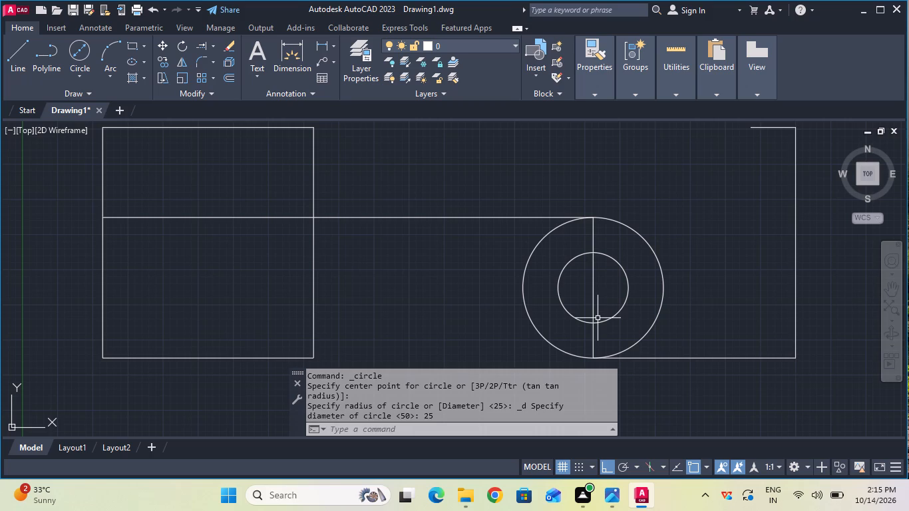
pyautogui.press('Escape')
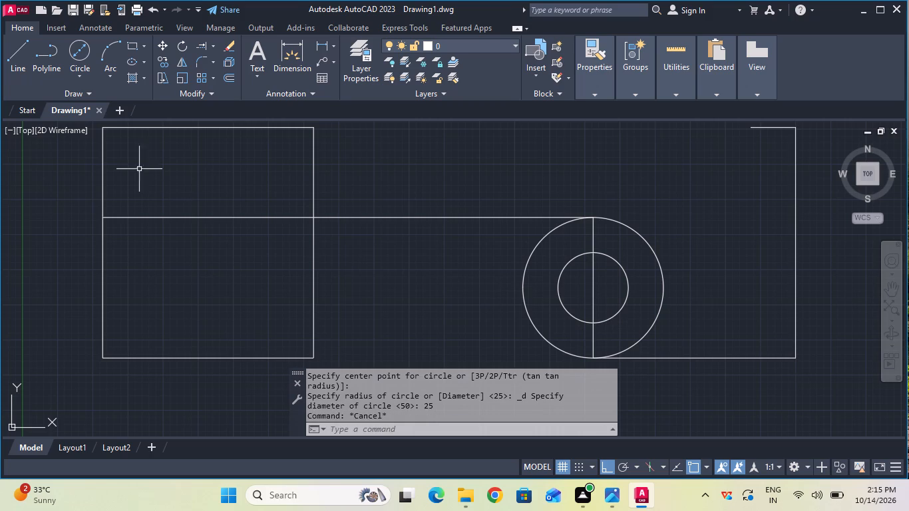
# Draw a line 66 mm down from the right-hand view's open top end, continuing horizontally left to just inside the outer circle.
pyautogui.click(19, 62)
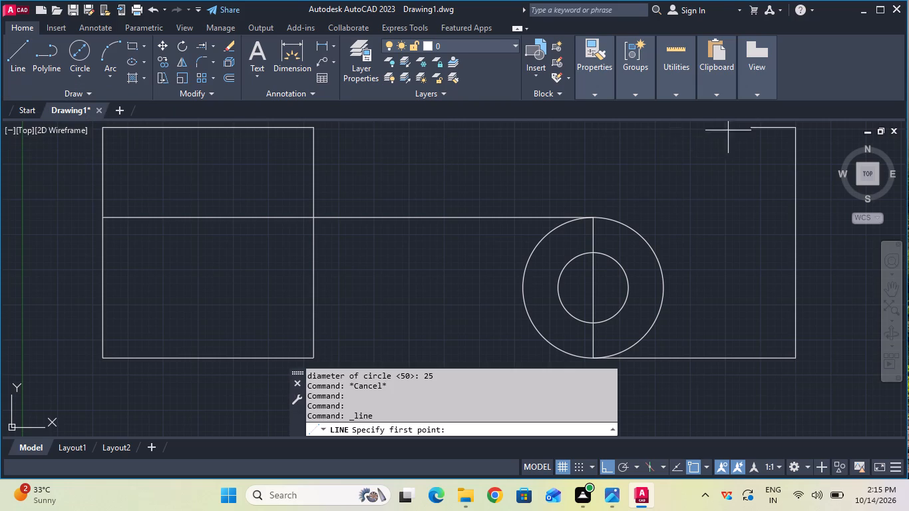
pyautogui.click(752, 130)
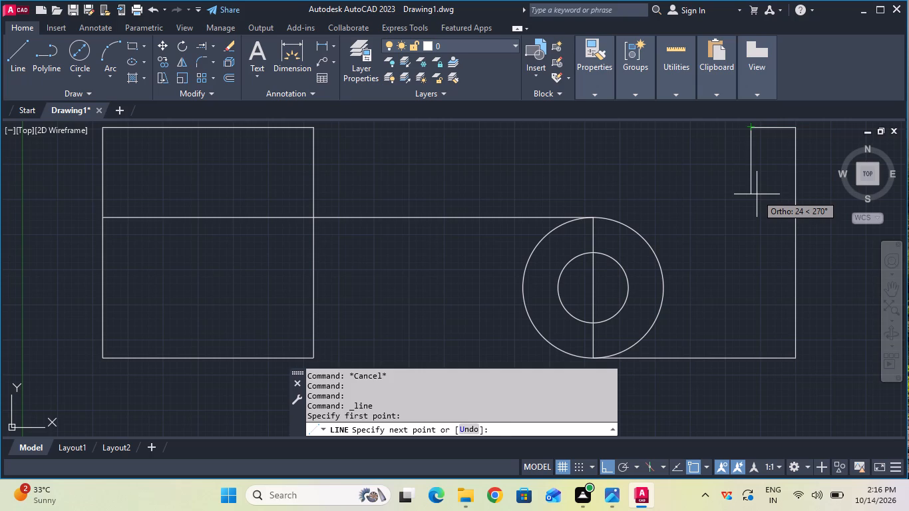
pyautogui.write('66')
pyautogui.press('Return')
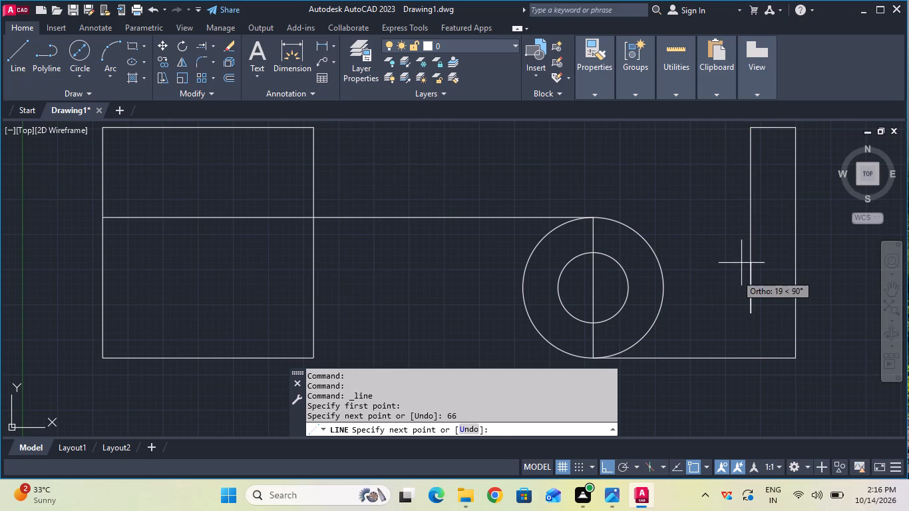
pyautogui.click(647, 311)
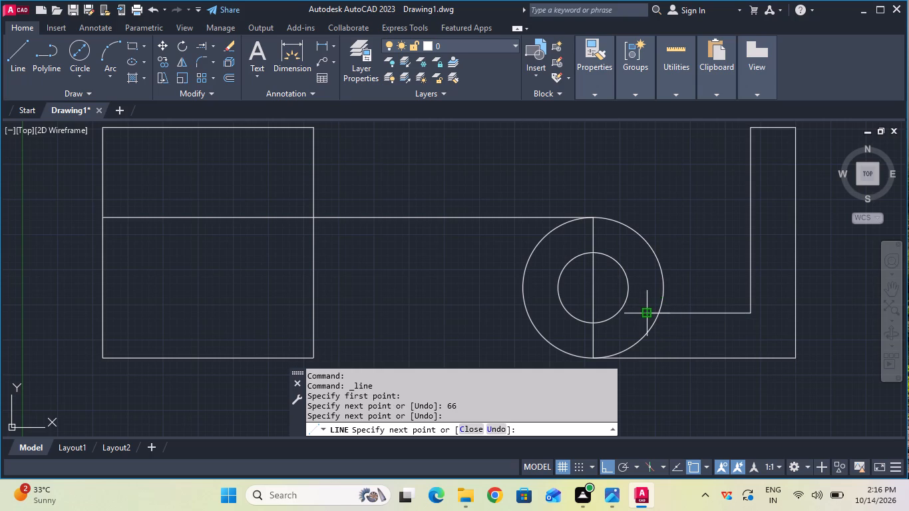
pyautogui.press('Escape')
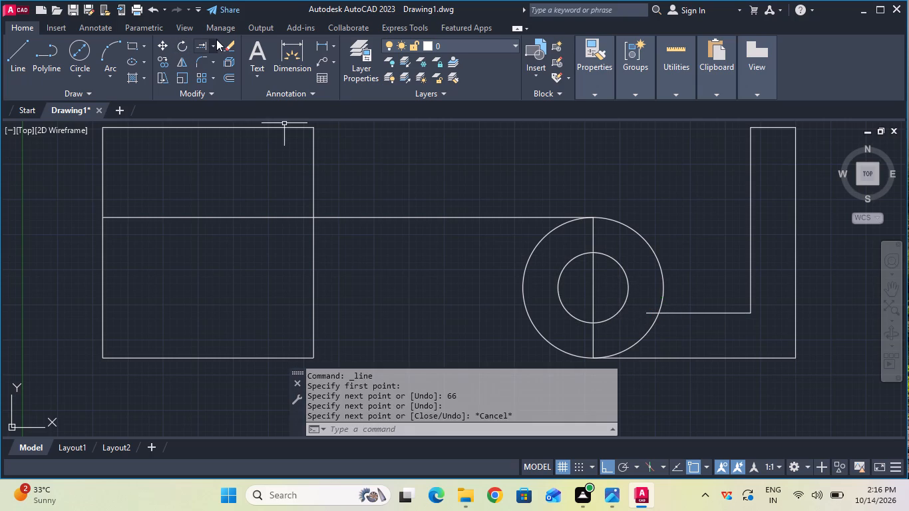
# Trim the new horizontal line's end inside the outer circle and the circle's lower-right arc between that line and the bottom edge.
pyautogui.click(214, 41)
pyautogui.click(219, 65)
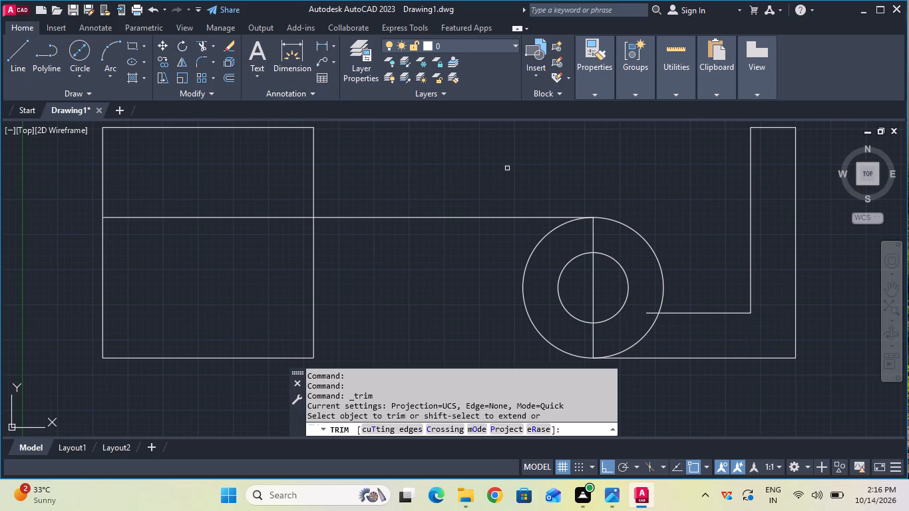
pyautogui.click(649, 312)
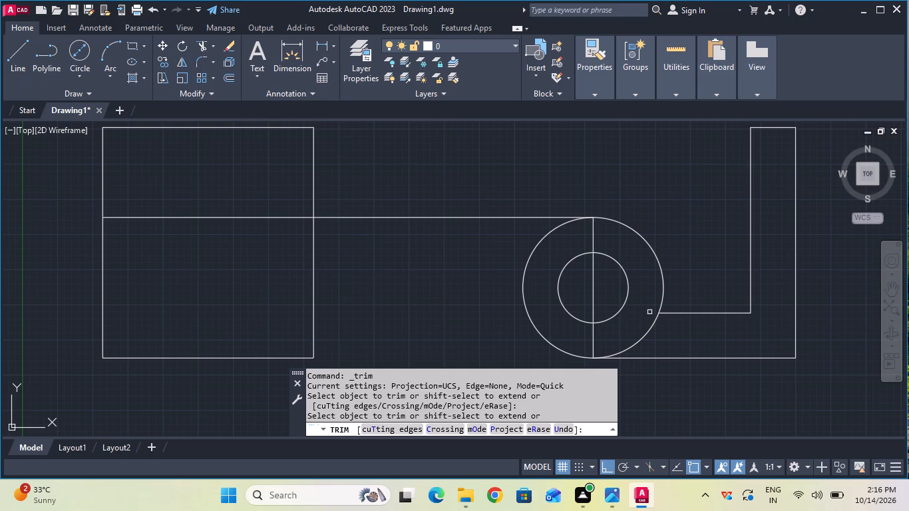
pyautogui.press('Escape')
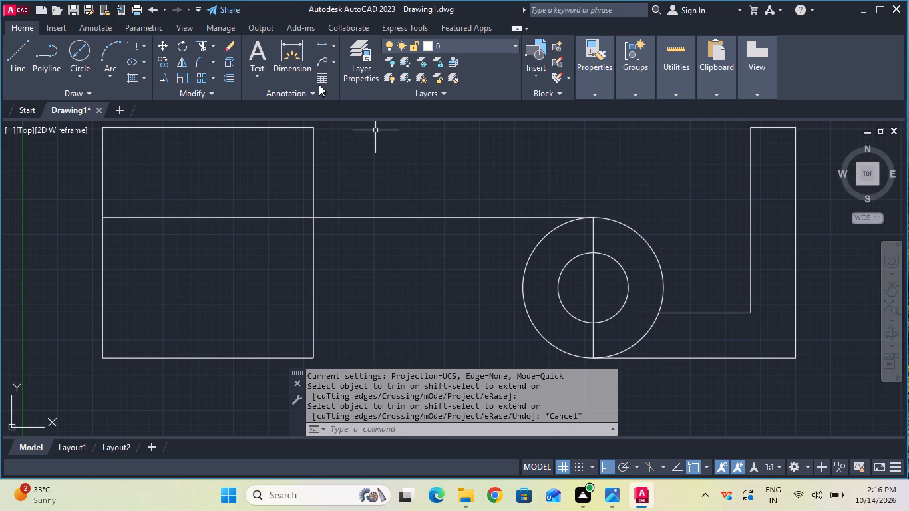
pyautogui.click(202, 51)
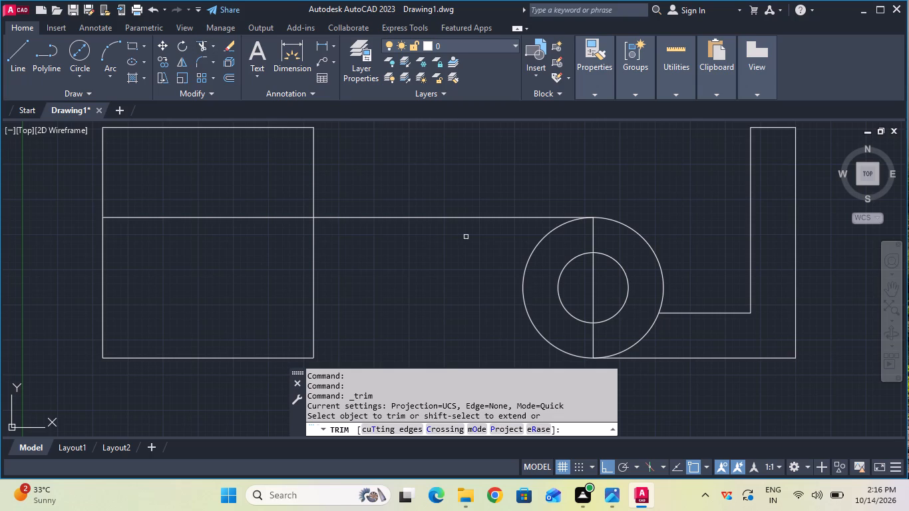
pyautogui.click(620, 351)
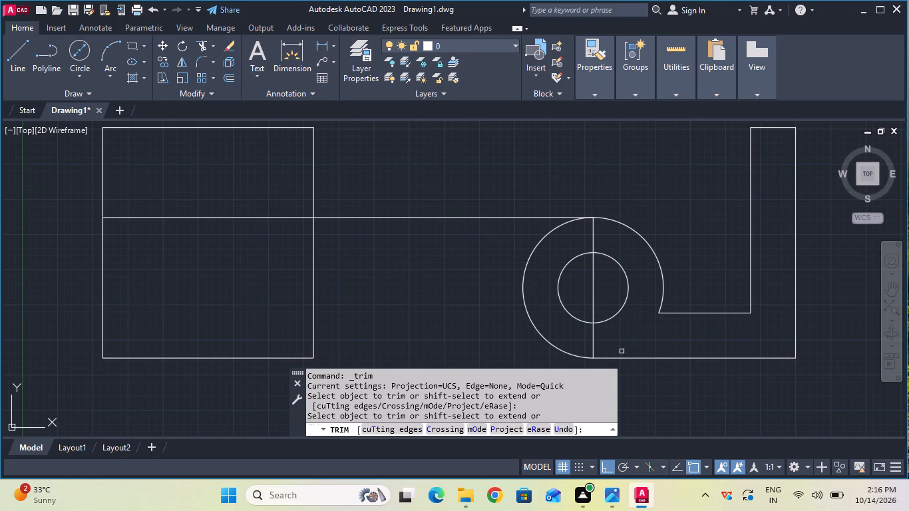
pyautogui.press('Escape')
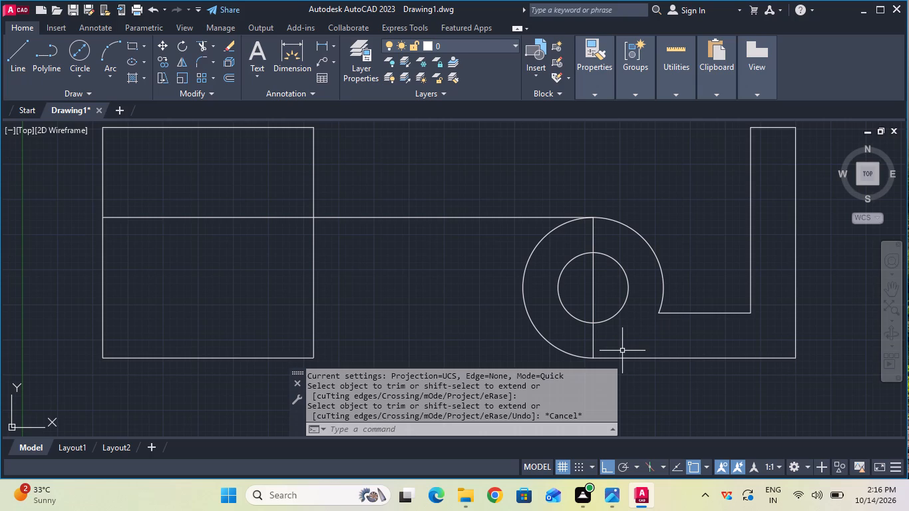
# Measure the length of the right-hand view's bottom edge with a linear dimension, without placing it.
pyautogui.scroll(-1, 622, 351)
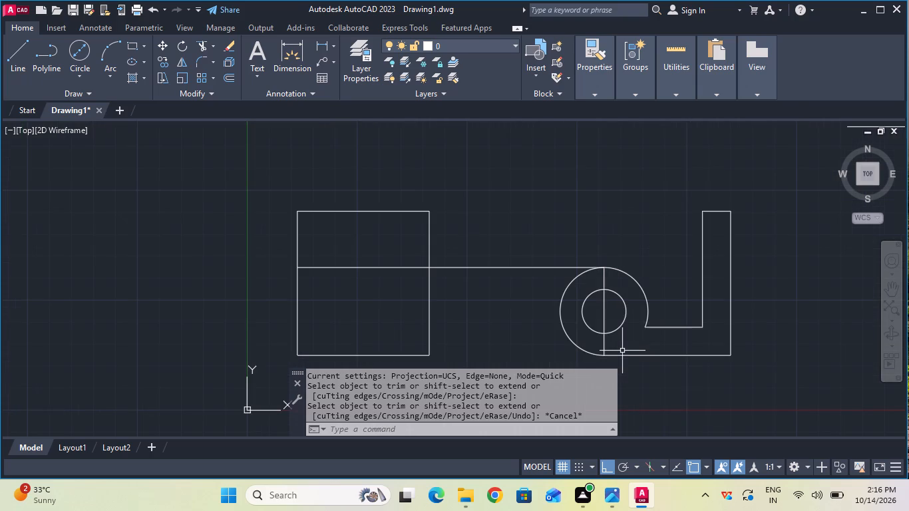
pyautogui.moveTo(627, 343); pyautogui.dragTo(614, 295, button='middle')
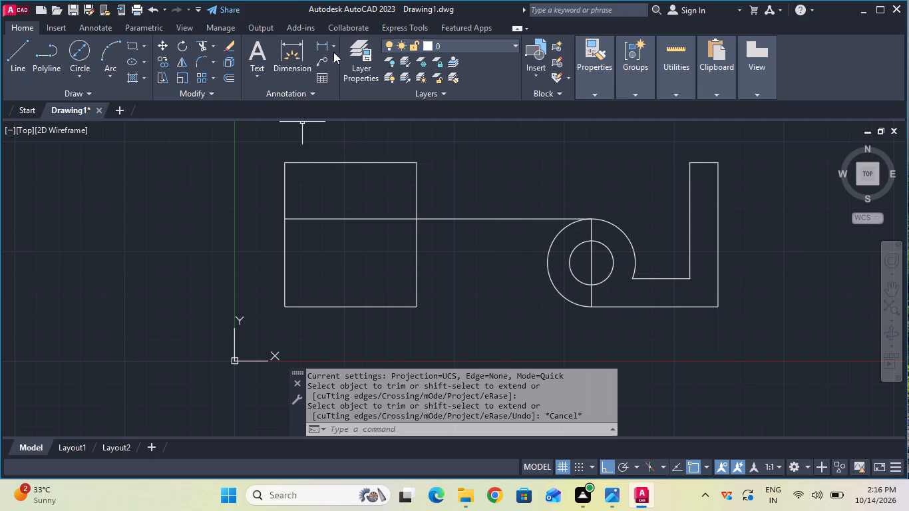
pyautogui.click(315, 45)
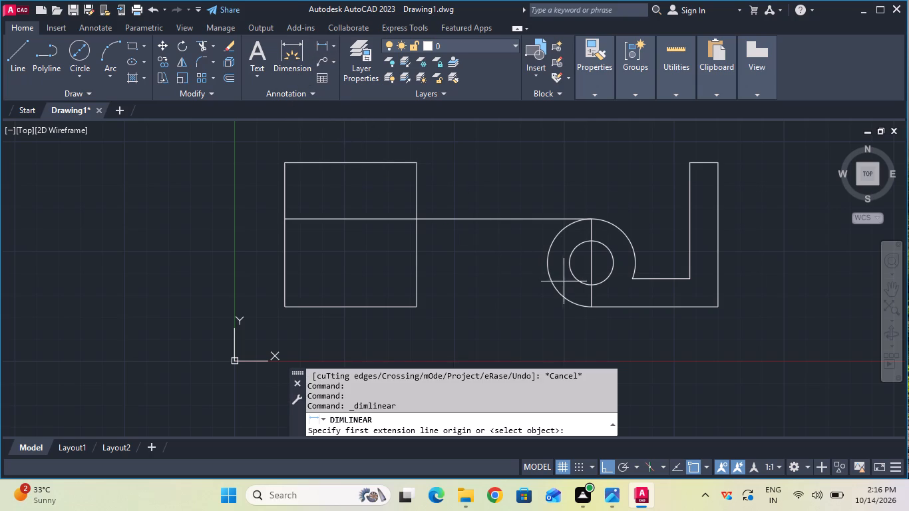
pyautogui.click(592, 312)
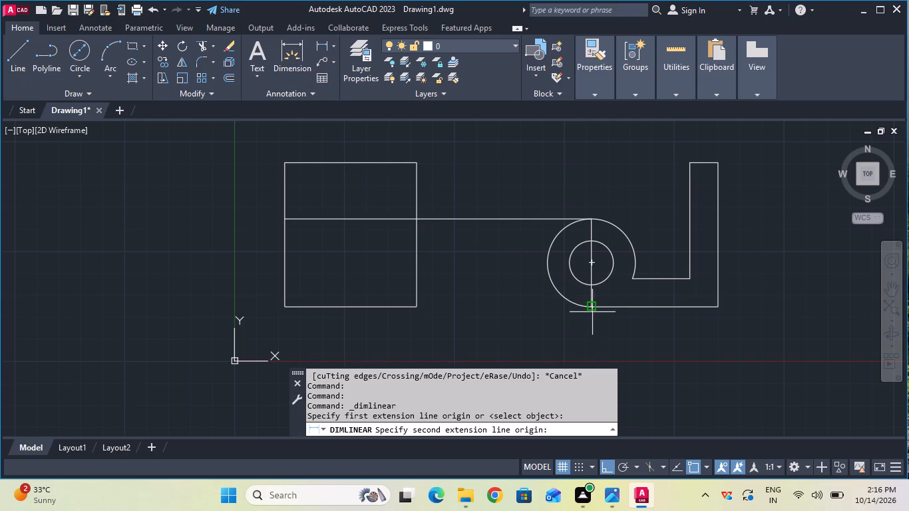
pyautogui.click(716, 312)
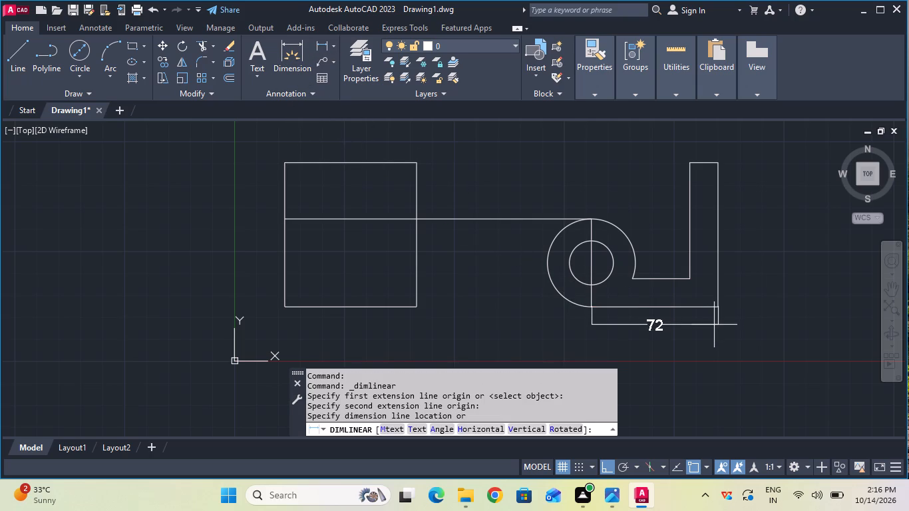
pyautogui.press('Escape')
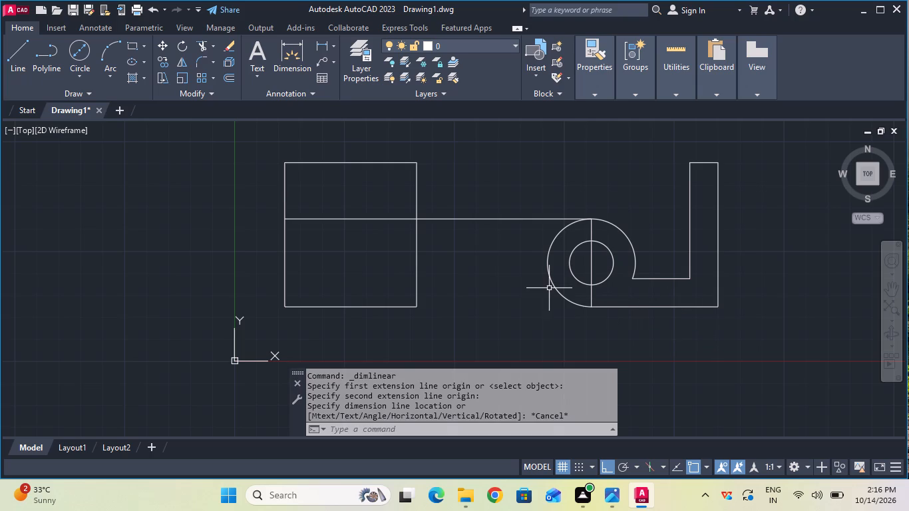
# Trim away the horizontal linking line between the side view and the right-hand view's outer circle.
pyautogui.click(203, 49)
pyautogui.moveTo(429, 148); pyautogui.dragTo(458, 255)
pyautogui.press('Escape')
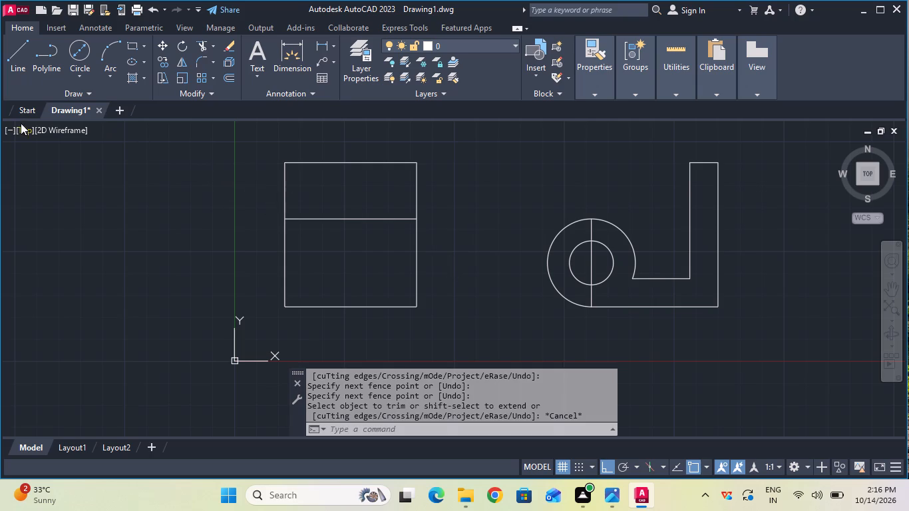
# Draw a line from the outer circle's top point 48 mm to the left, continuing 16 mm downward.
pyautogui.click(21, 69)
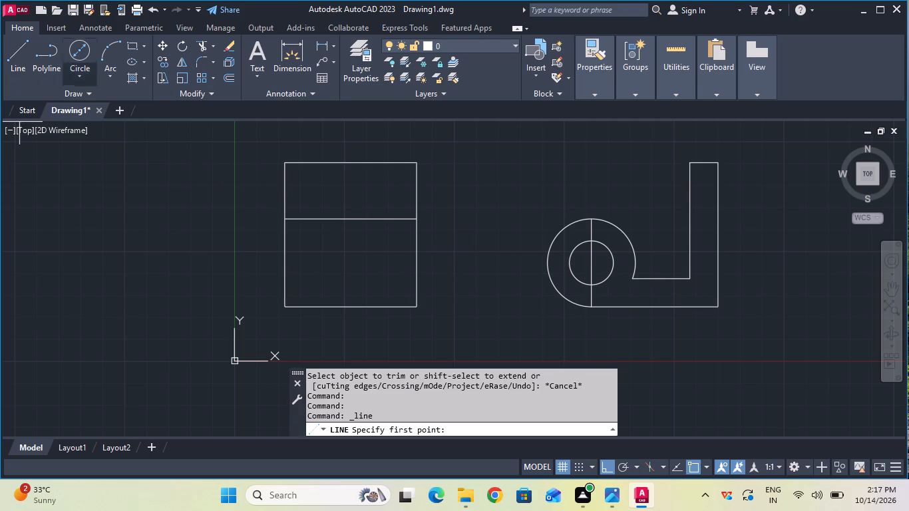
pyautogui.click(591, 217)
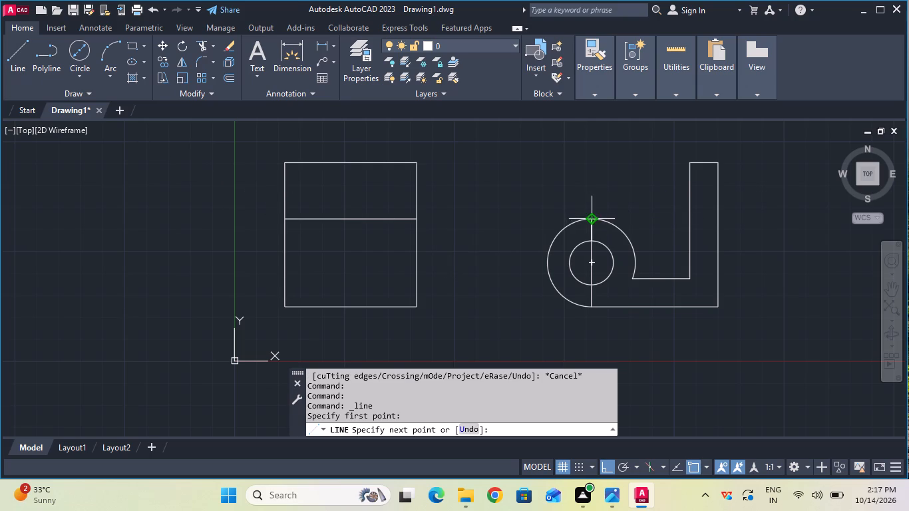
pyautogui.write('48')
pyautogui.press('Return')
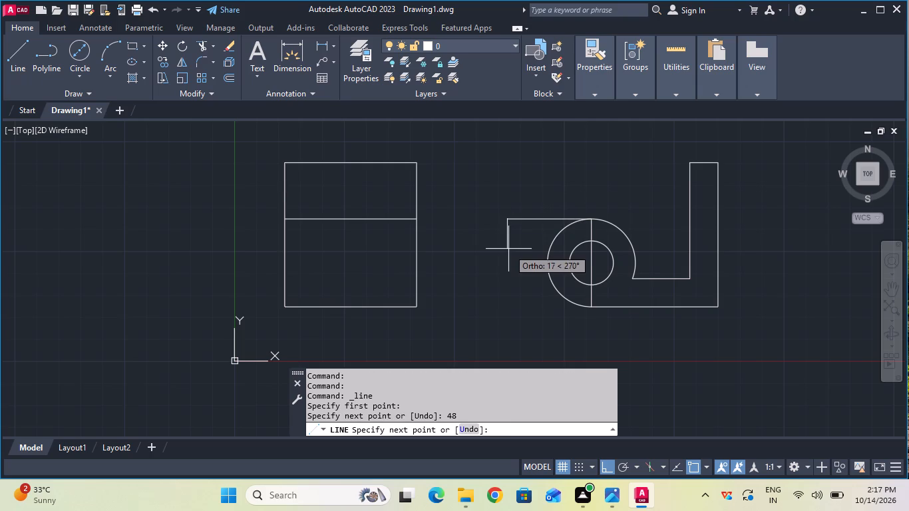
pyautogui.write('16')
pyautogui.press('Return')
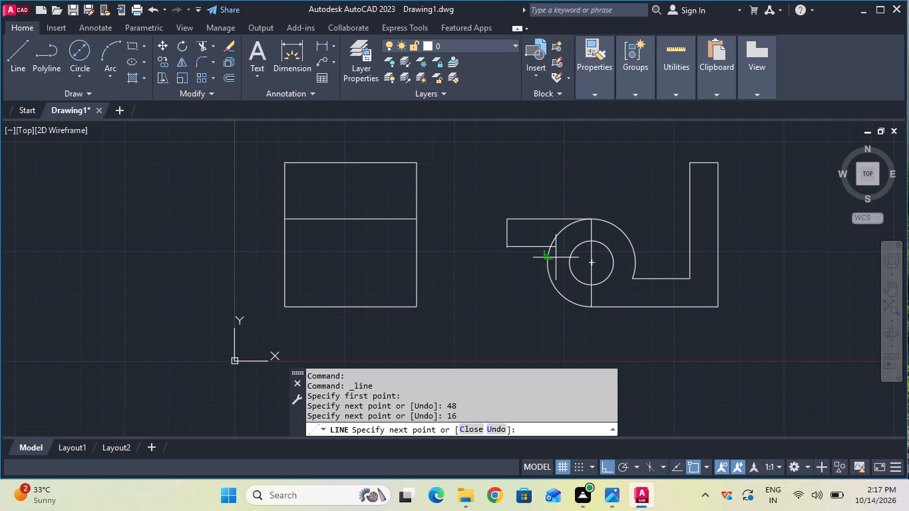
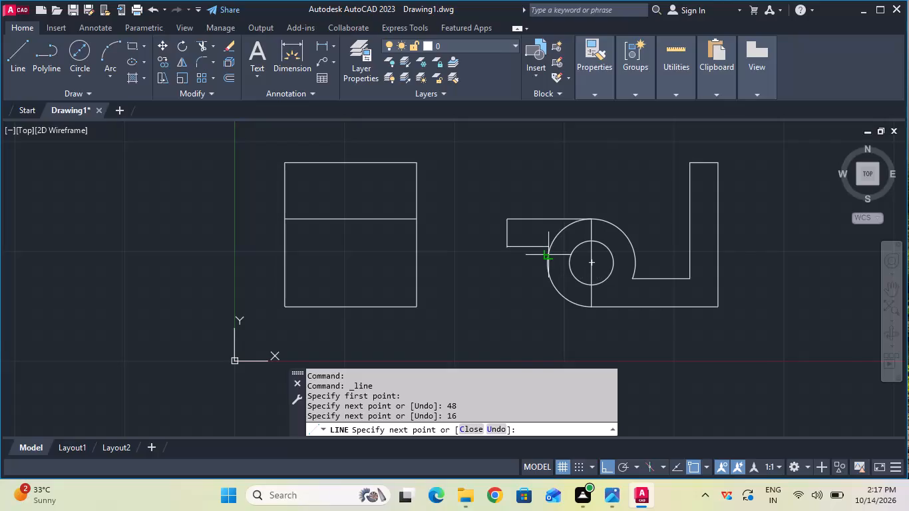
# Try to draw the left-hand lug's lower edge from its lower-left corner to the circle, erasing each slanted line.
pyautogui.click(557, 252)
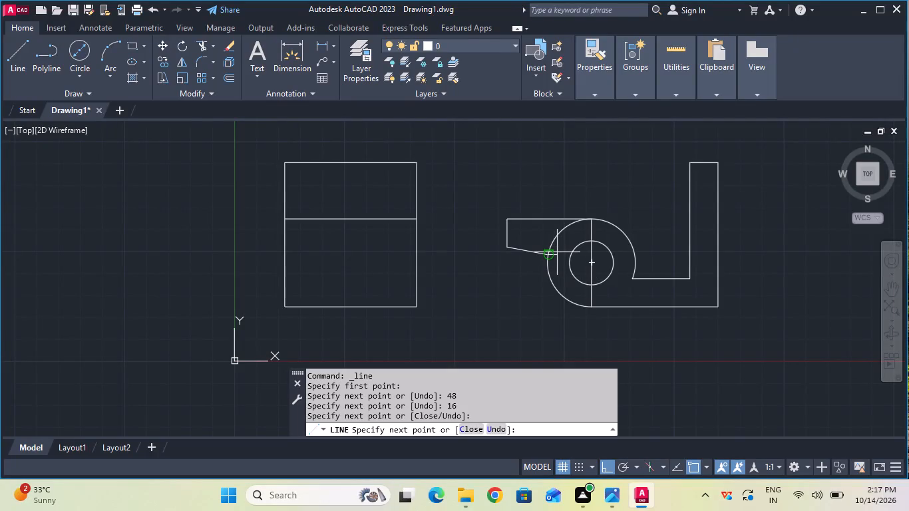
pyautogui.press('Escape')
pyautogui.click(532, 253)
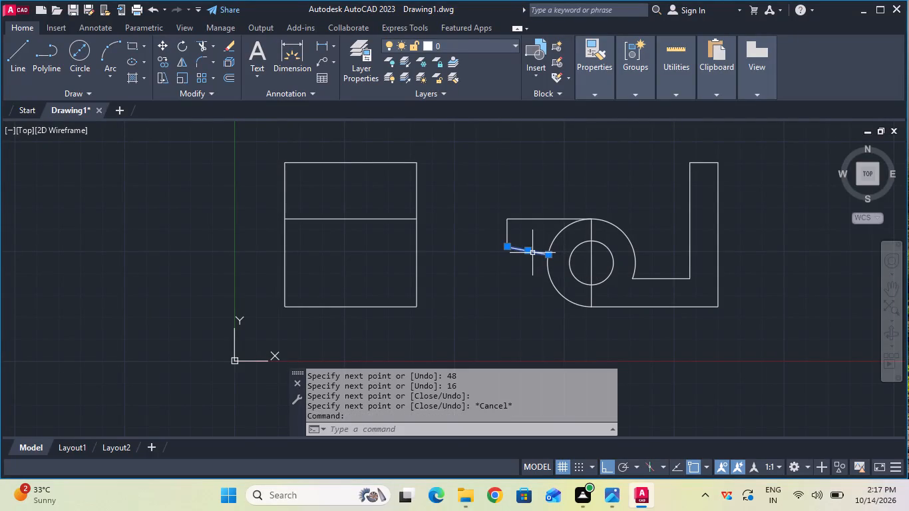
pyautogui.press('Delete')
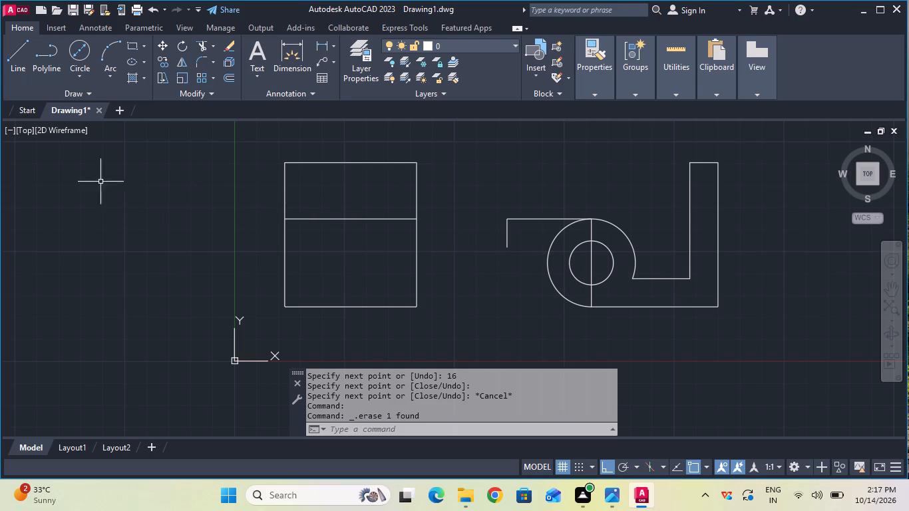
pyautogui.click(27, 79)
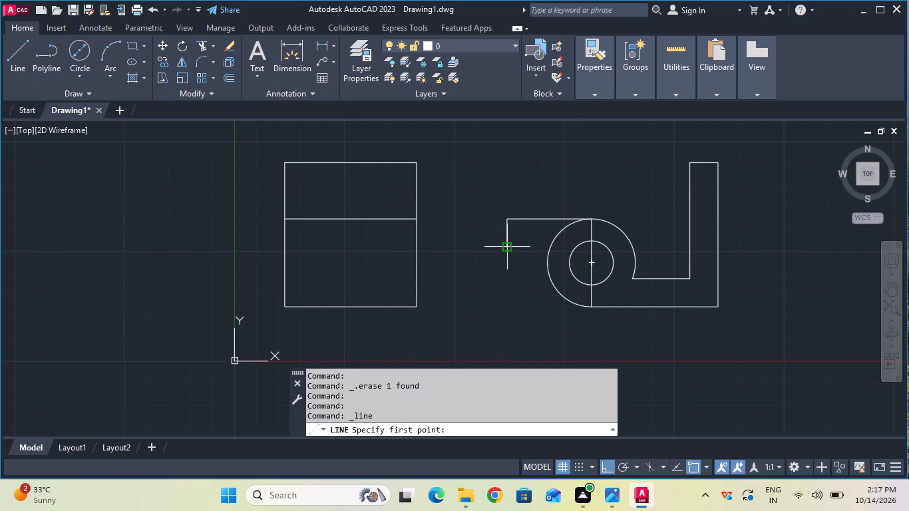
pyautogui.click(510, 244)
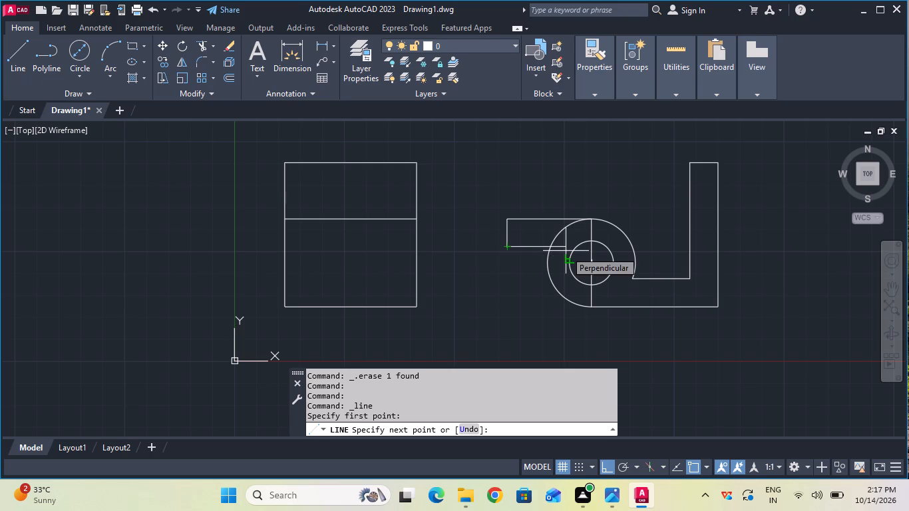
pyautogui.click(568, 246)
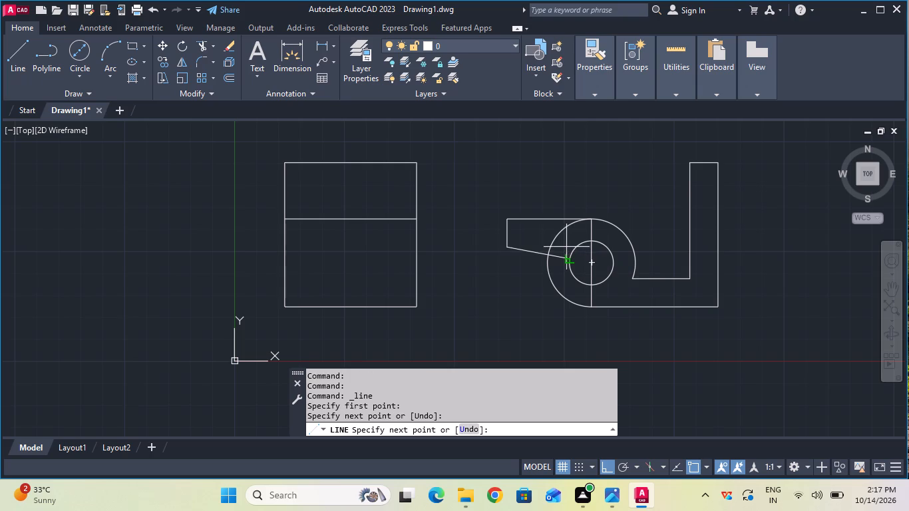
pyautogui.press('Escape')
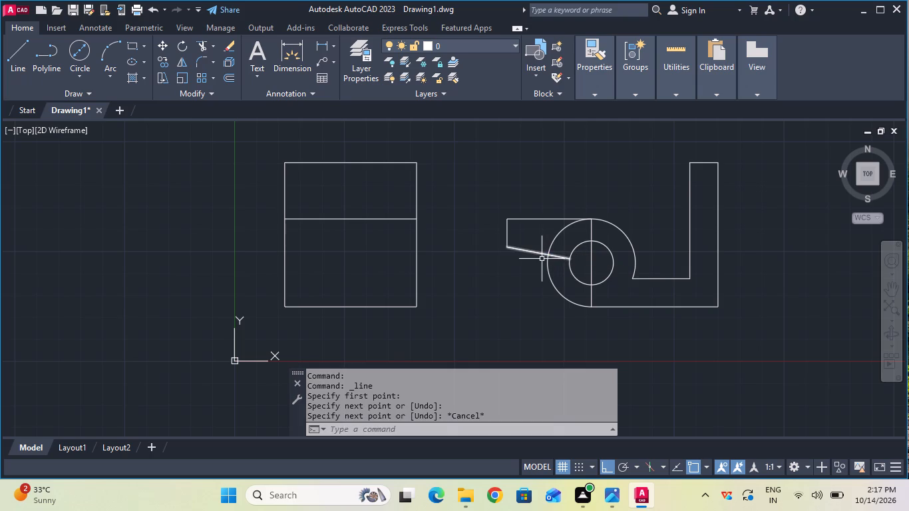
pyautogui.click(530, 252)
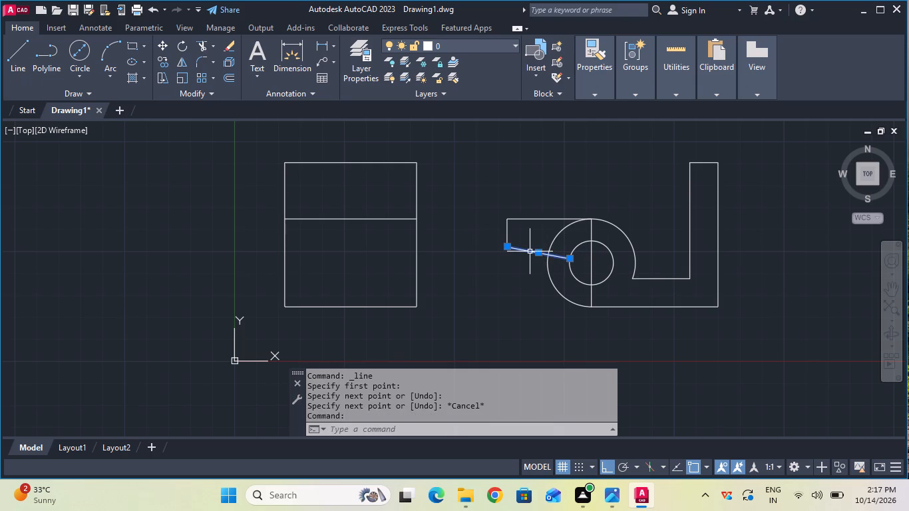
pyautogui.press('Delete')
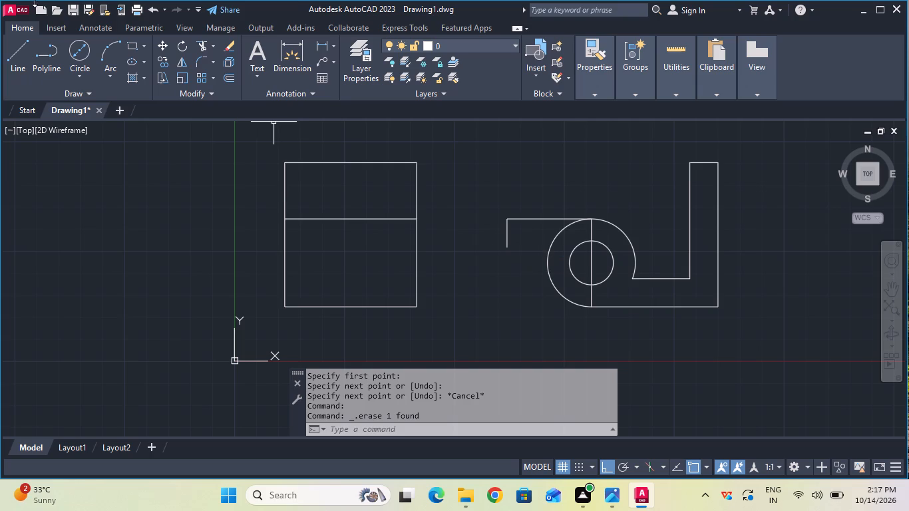
# Draw a 5 mm horizontal line rightward from the lug's lower-left corner and extend it to the outer circle.
pyautogui.click(17, 57)
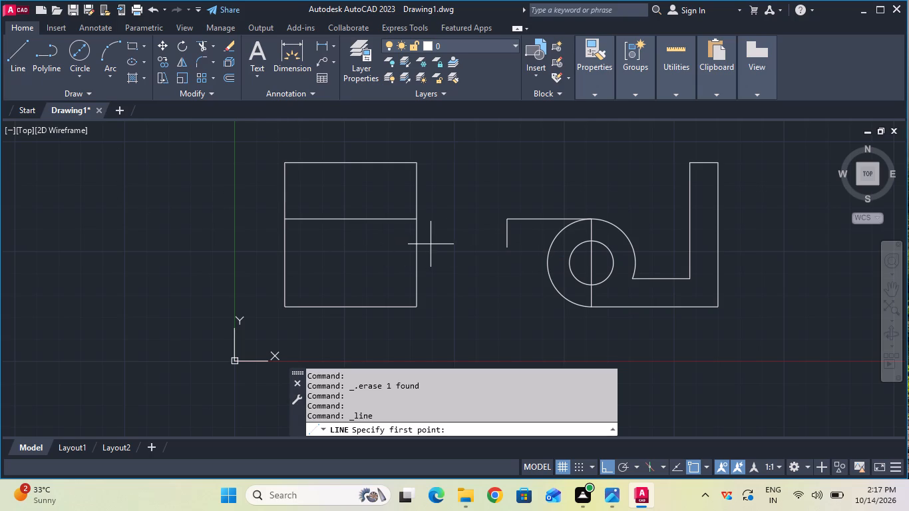
pyautogui.click(503, 247)
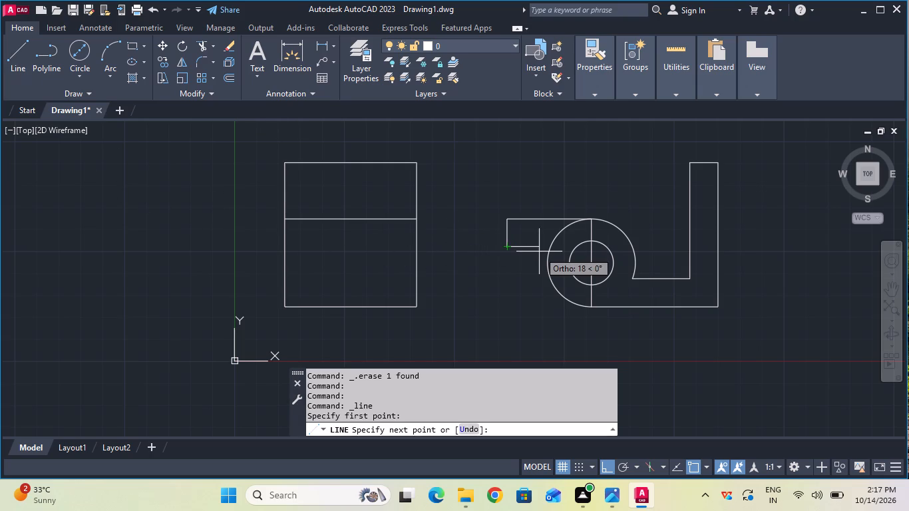
pyautogui.press('5')
pyautogui.press('Return')
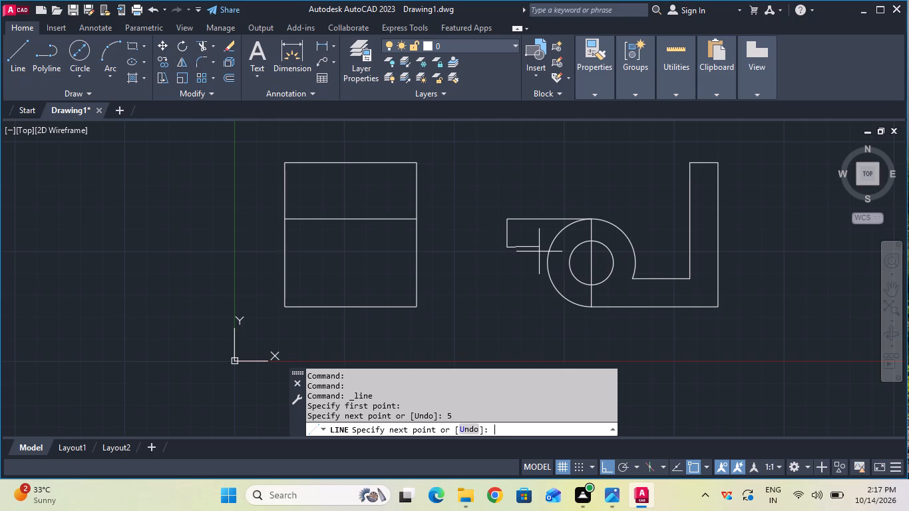
pyautogui.press('Escape')
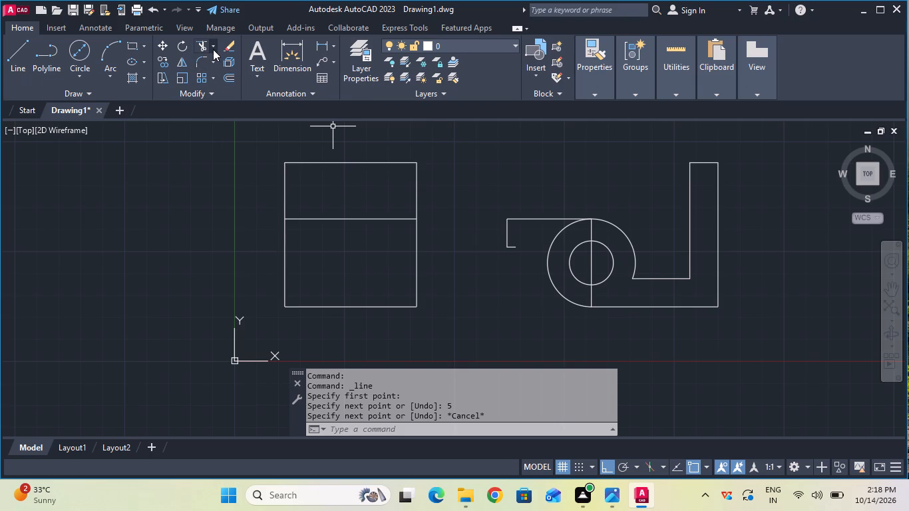
pyautogui.click(213, 49)
pyautogui.click(212, 85)
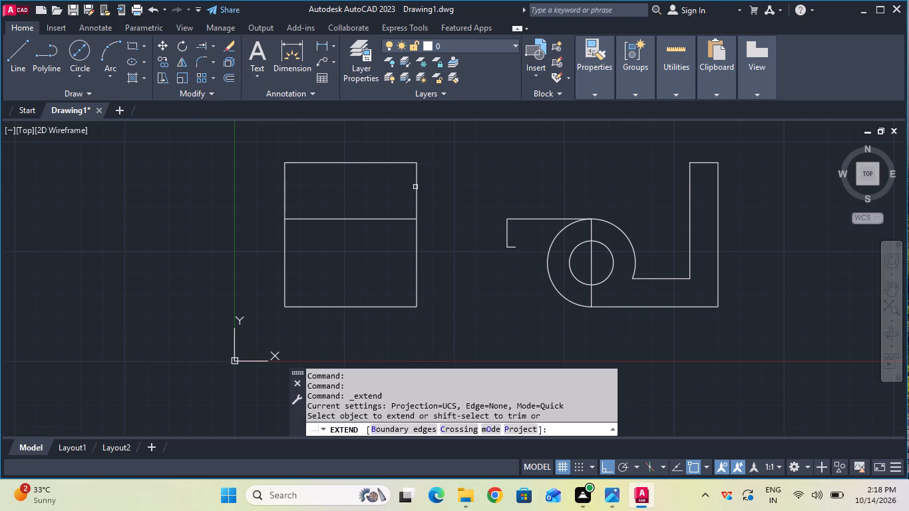
pyautogui.click(513, 247)
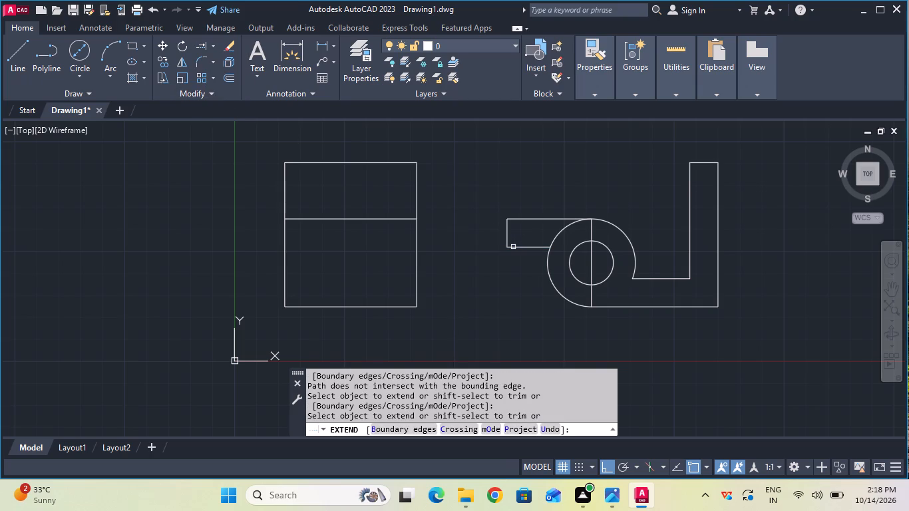
pyautogui.press('Escape')
# Trim away the outer circle's upper-left arc between the lug's upper and lower edges.
pyautogui.click(215, 45)
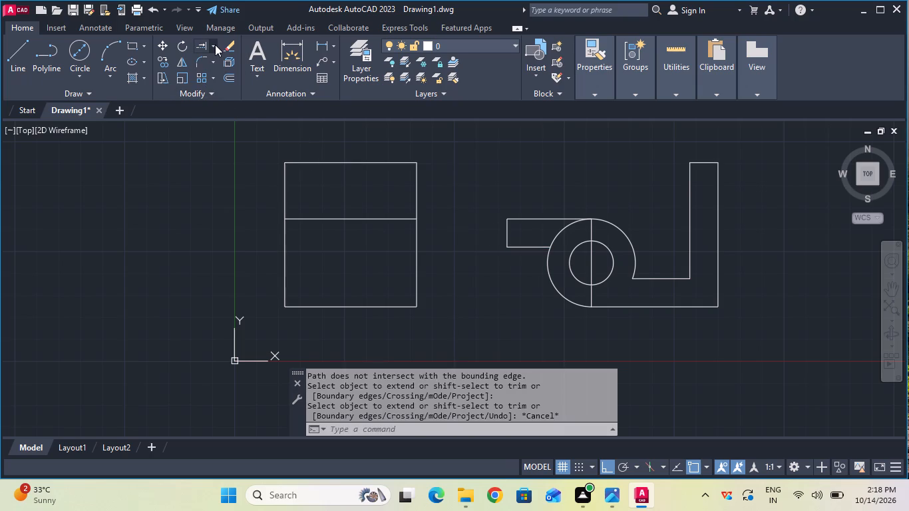
pyautogui.click(212, 59)
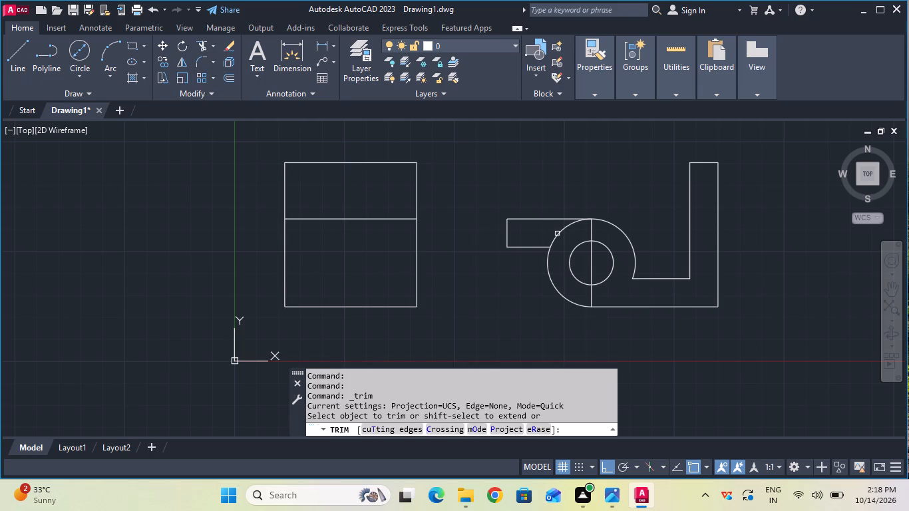
pyautogui.click(557, 234)
pyautogui.press('Escape')
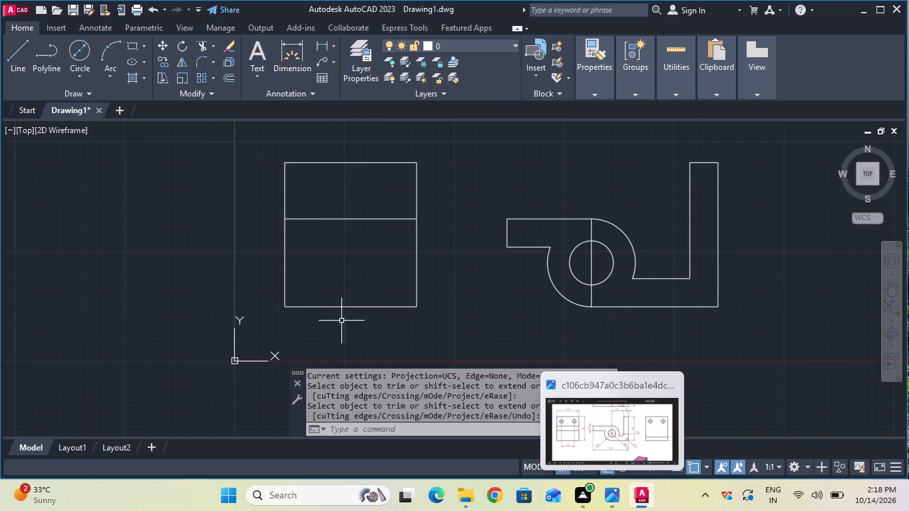
# Fillet the inner corner of the L-shaped arm with a 6 mm radius.
pyautogui.click(212, 62)
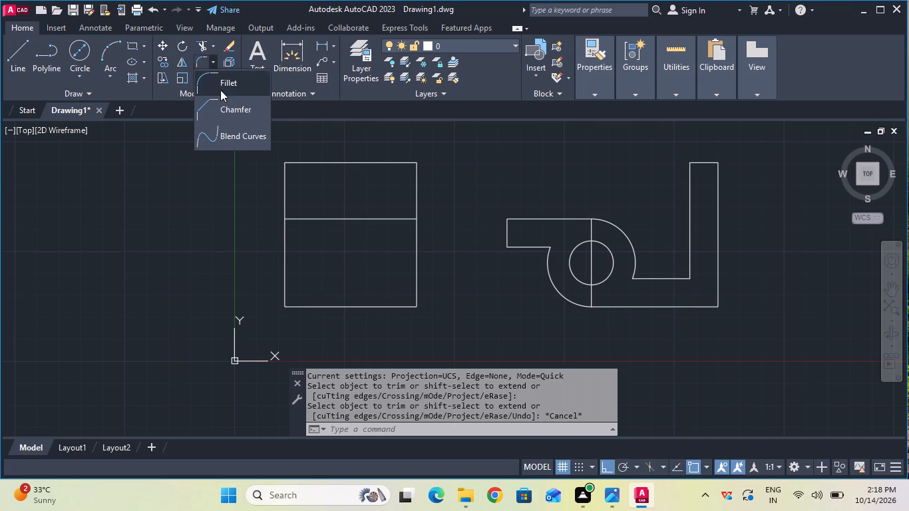
pyautogui.click(247, 79)
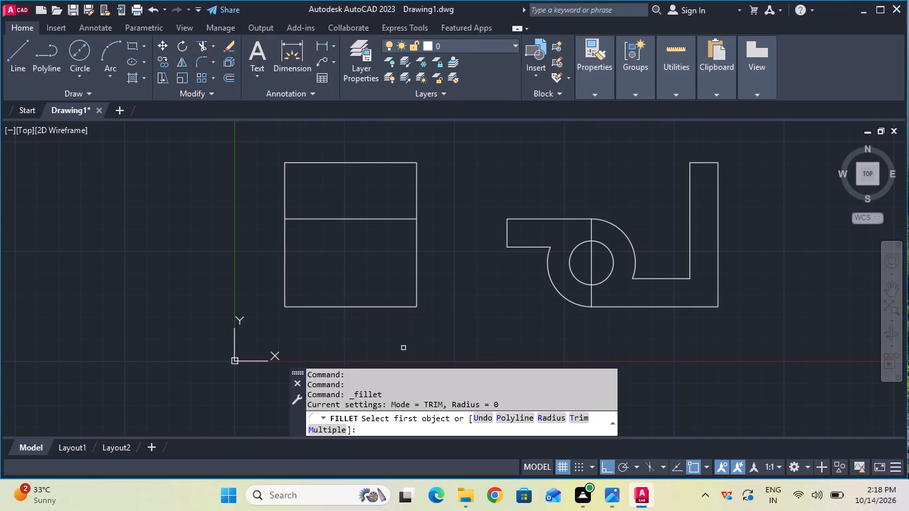
pyautogui.click(553, 418)
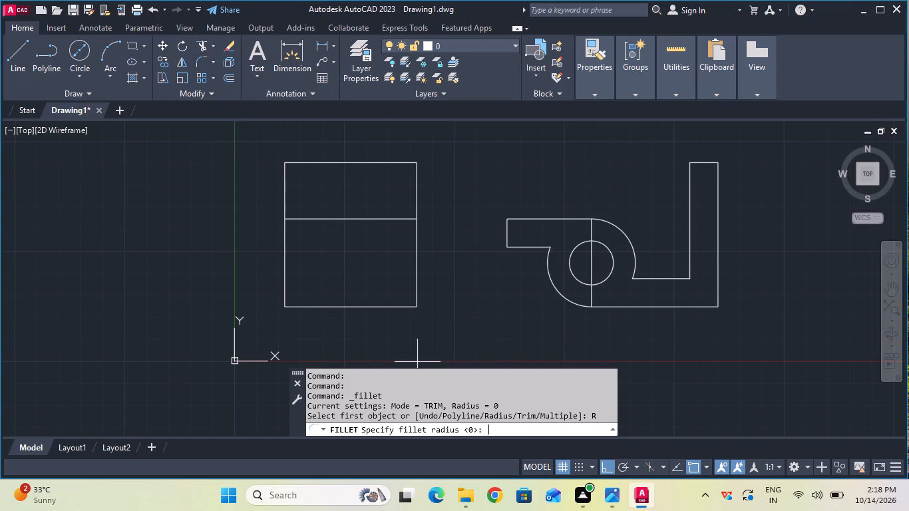
pyautogui.click(549, 420)
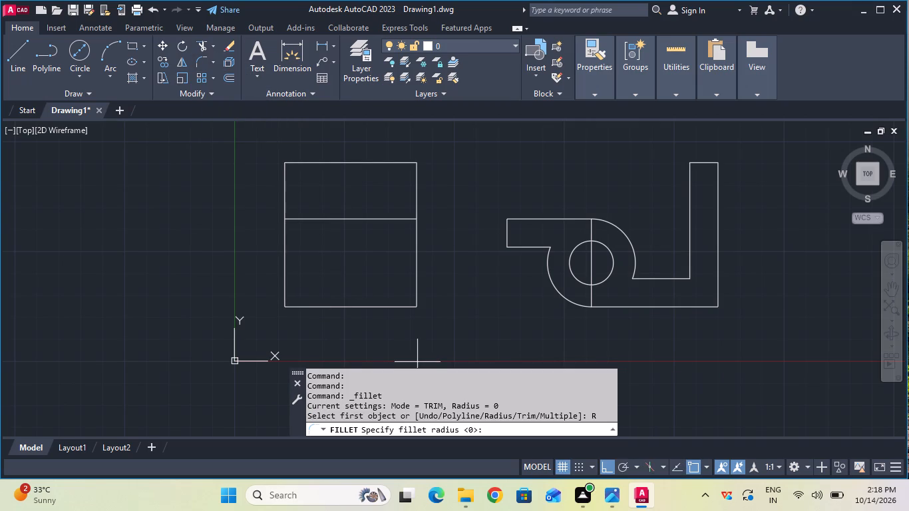
pyautogui.click(546, 423)
pyautogui.press('6')
pyautogui.press('Return')
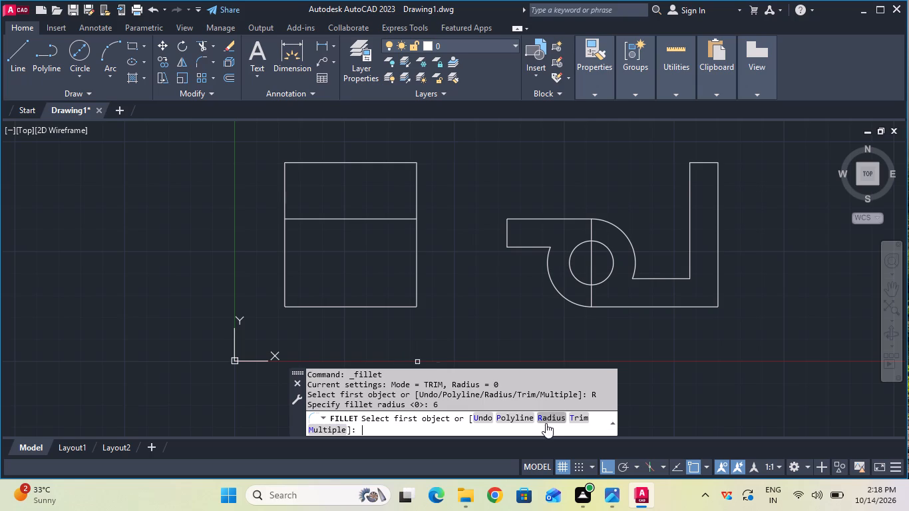
pyautogui.click(672, 279)
pyautogui.click(689, 270)
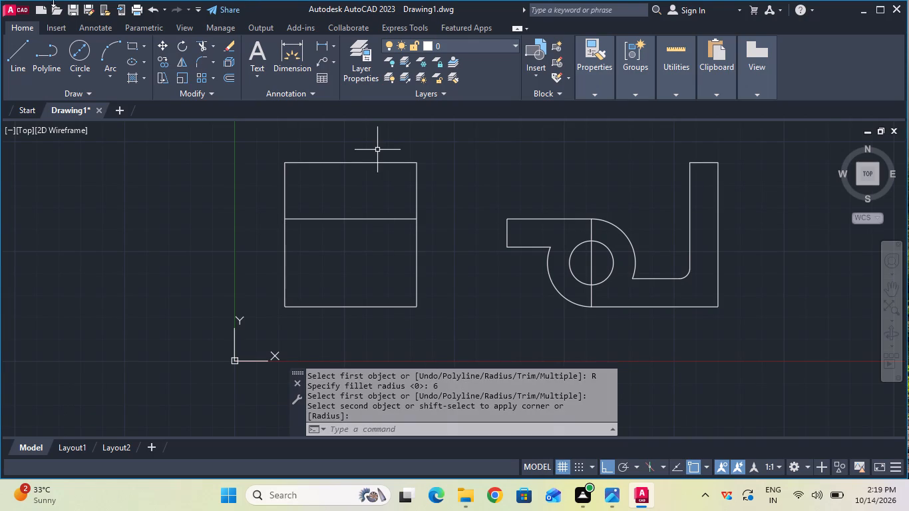
# Fillet the outer bottom-right corner of the L-shaped arm with a 12 mm radius.
pyautogui.click(195, 67)
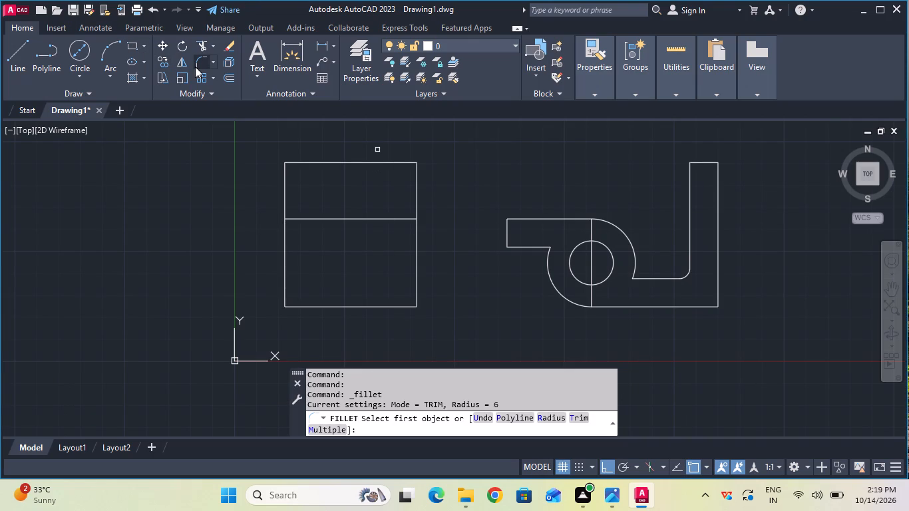
pyautogui.click(556, 420)
pyautogui.click(553, 419)
pyautogui.write('12')
pyautogui.press('Return')
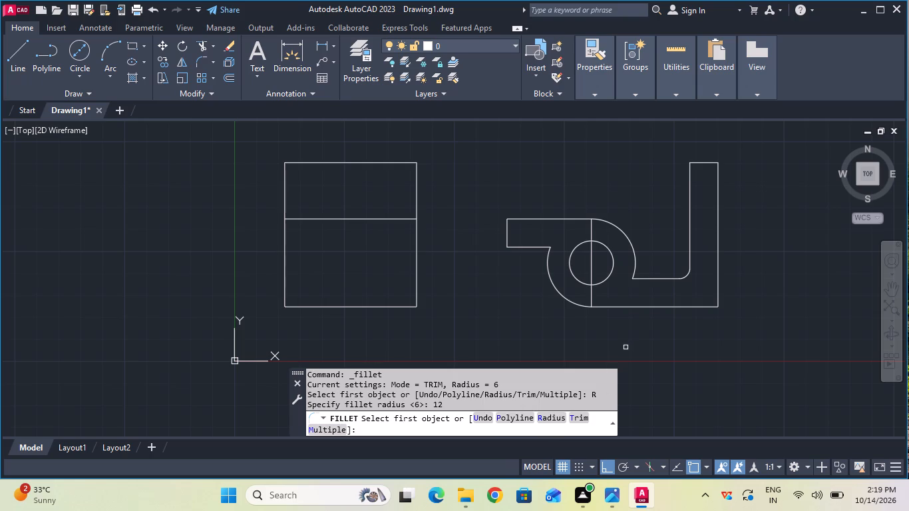
pyautogui.click(668, 307)
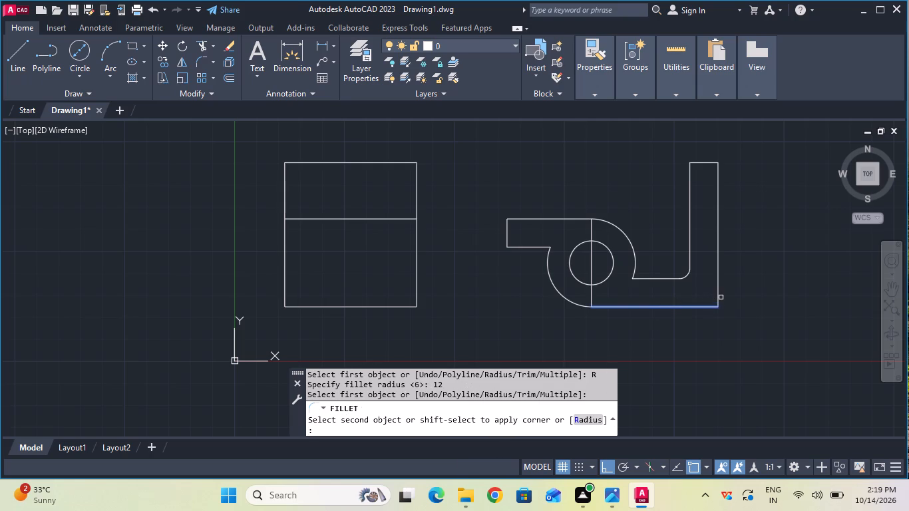
pyautogui.click(717, 298)
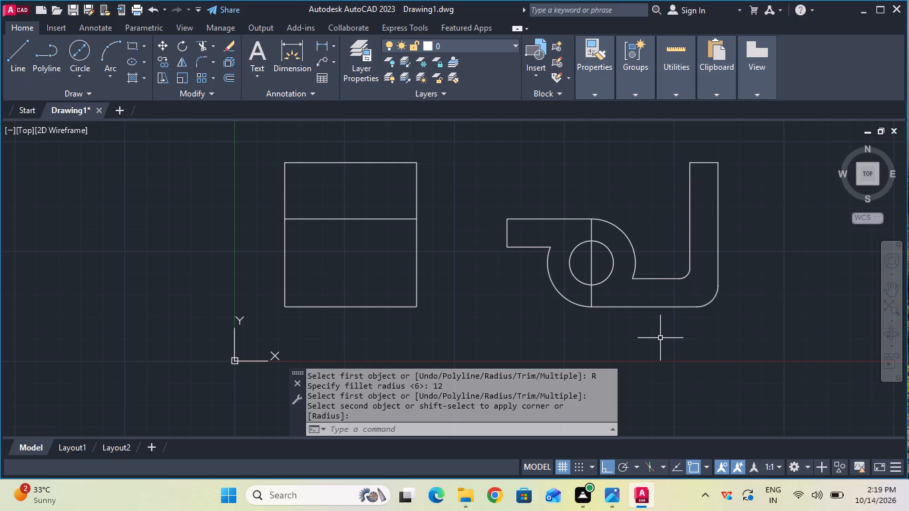
# Draw a horizontal linking line rightward from the top-right corner of the L-shaped arm.
pyautogui.click(21, 71)
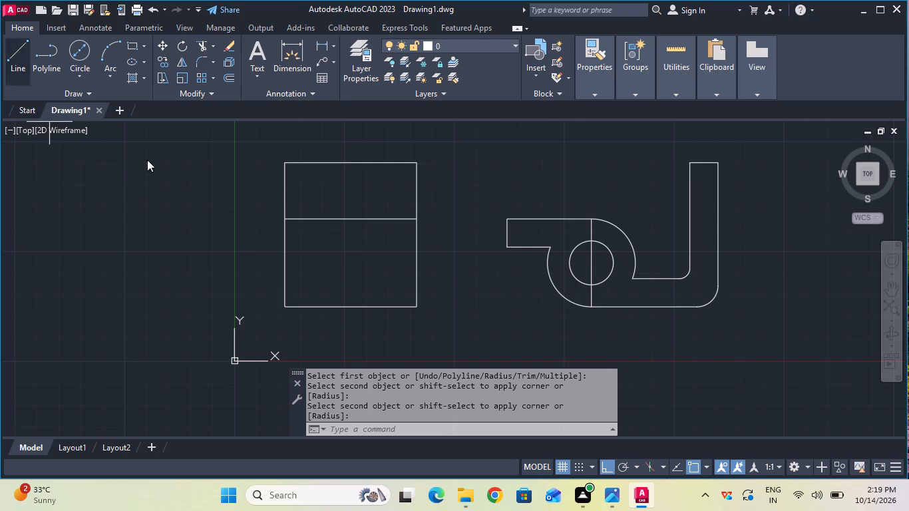
pyautogui.click(720, 159)
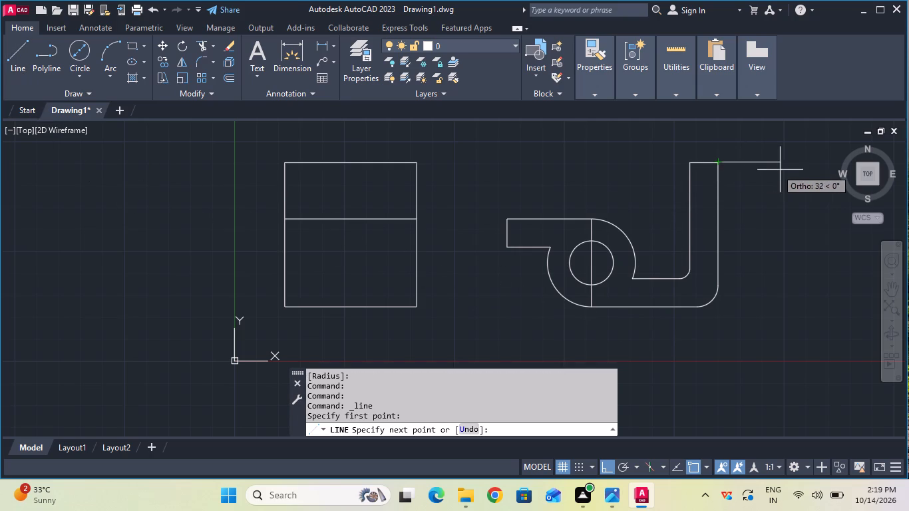
pyautogui.click(795, 174)
pyautogui.press('Escape')
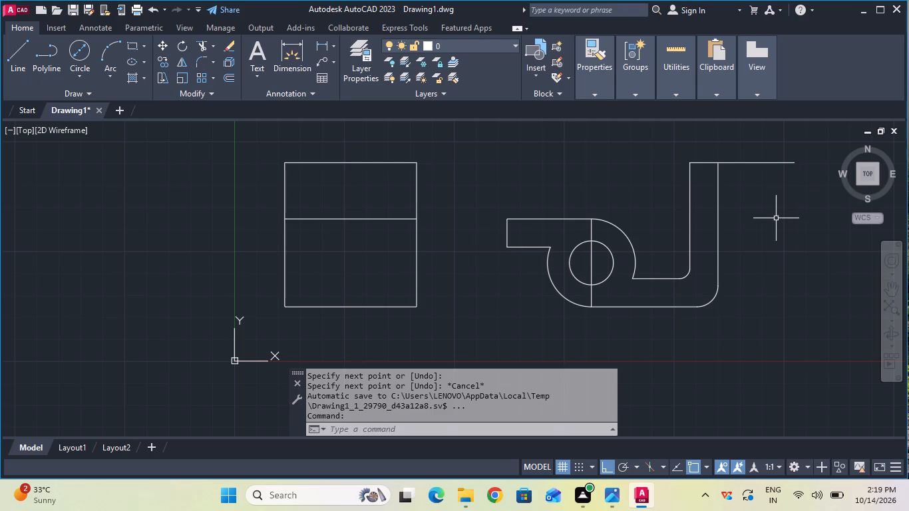
# Draw a 72 mm horizontal line rightward from the free end of the linking line.
pyautogui.moveTo(774, 231); pyautogui.dragTo(529, 239, button='middle')
pyautogui.middleClick(487, 239)
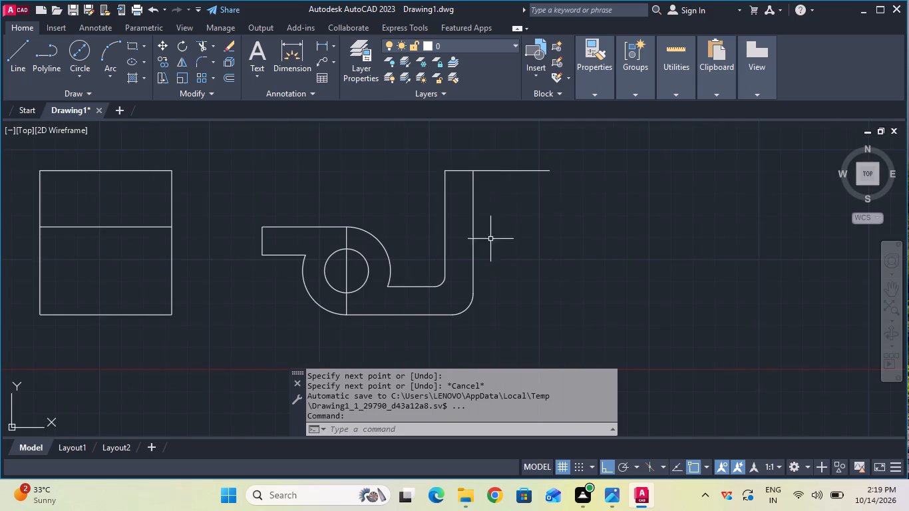
pyautogui.click(16, 70)
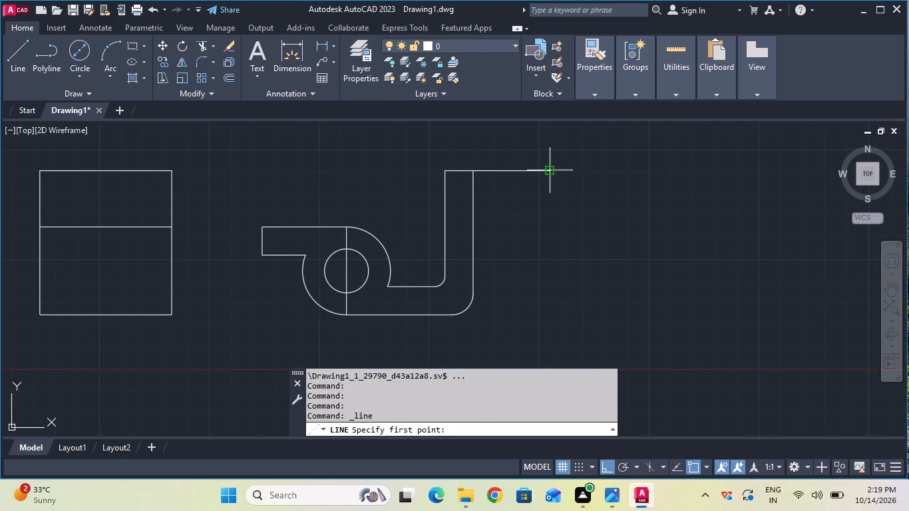
pyautogui.click(551, 169)
pyautogui.write('72')
pyautogui.press('Return')
pyautogui.press('Escape')
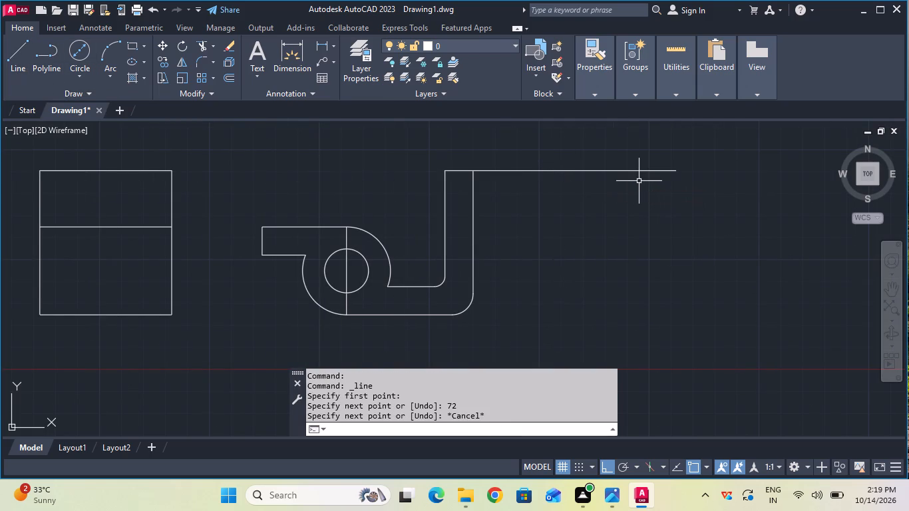
# Trim away the linking line between the L-shaped arm and the 72 mm horizontal line.
pyautogui.click(208, 47)
pyautogui.moveTo(473, 142); pyautogui.dragTo(490, 182)
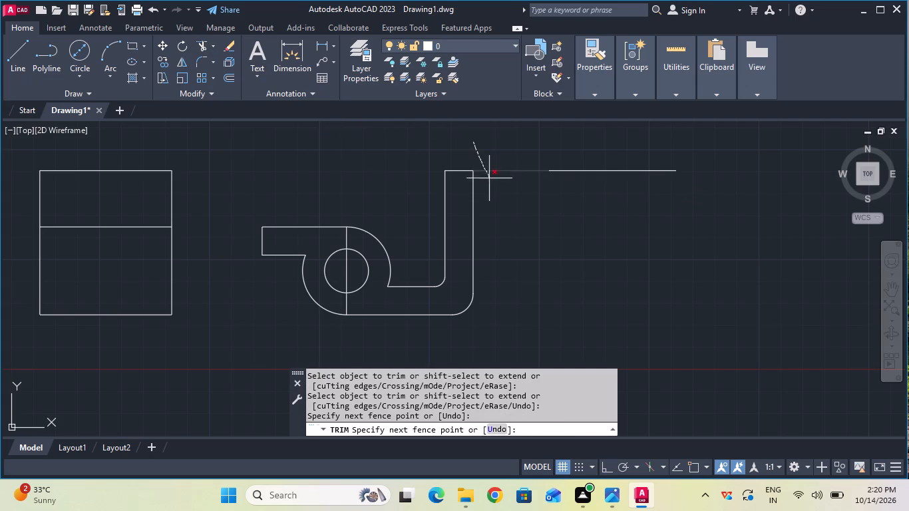
pyautogui.moveTo(490, 182); pyautogui.dragTo(493, 192)
pyautogui.press('Escape')
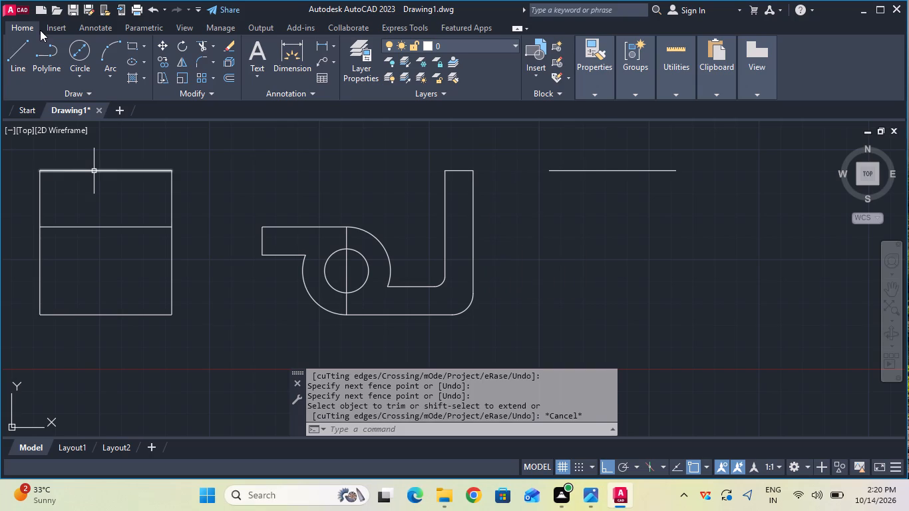
# Draw lines from the 72 mm line's left end 82 mm down, 75 mm right and 82 mm up, then join to its right end.
pyautogui.click(22, 53)
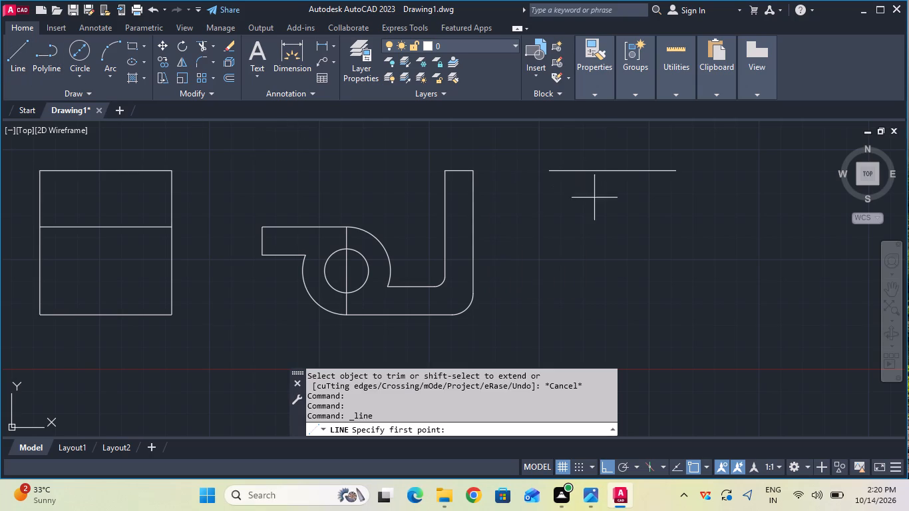
pyautogui.click(551, 173)
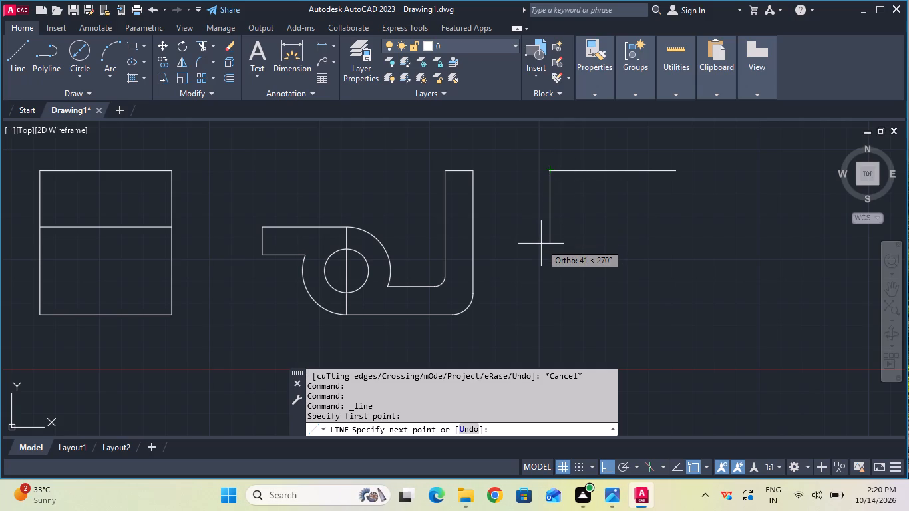
pyautogui.press('8')
pyautogui.press('2')
pyautogui.press('Return')
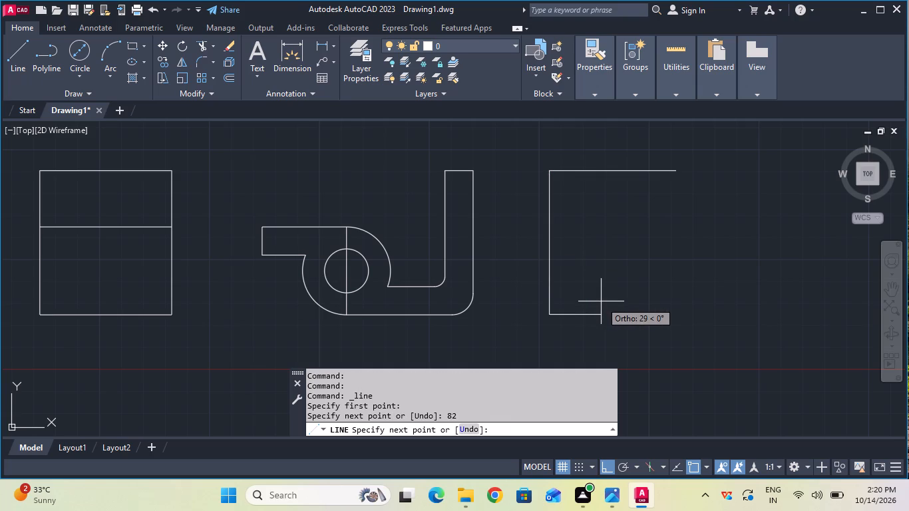
pyautogui.write('72')
pyautogui.press('BackSpace')
pyautogui.press('5')
pyautogui.press('Return')
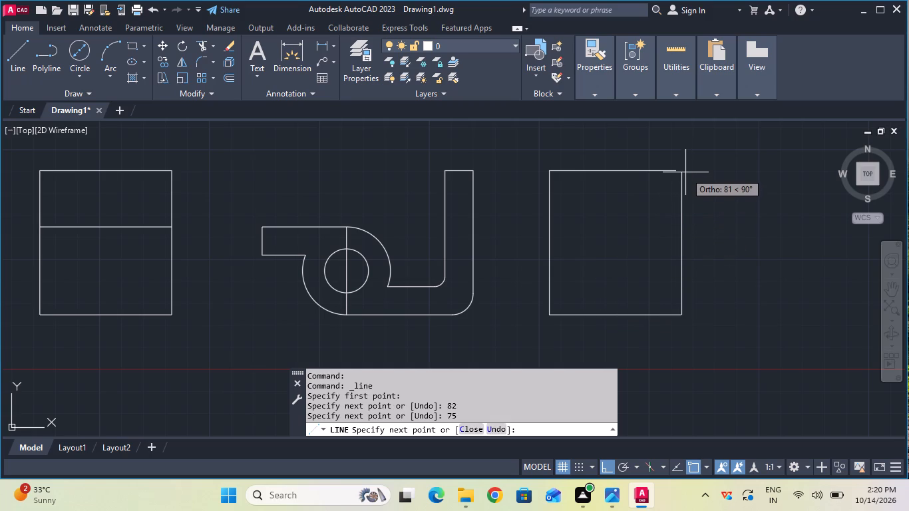
pyautogui.write('82')
pyautogui.press('Return')
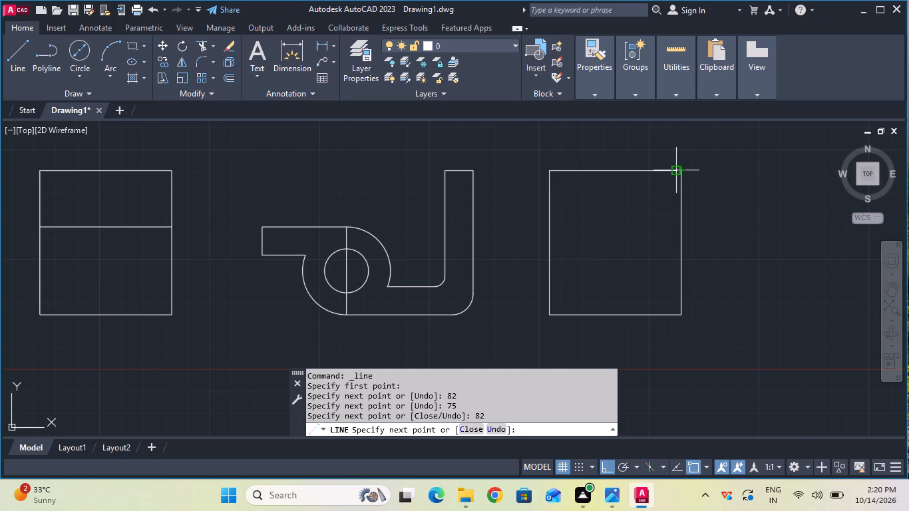
pyautogui.click(675, 174)
pyautogui.press('Escape')
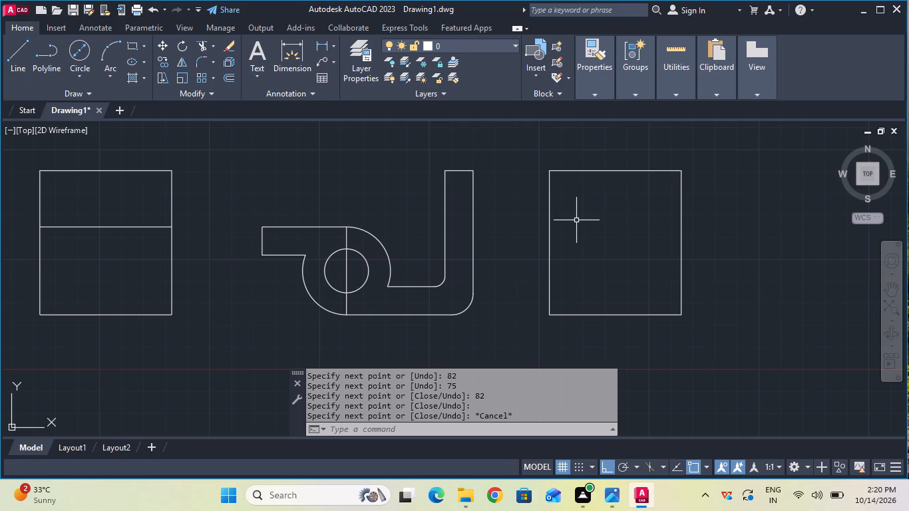
# Delete the stray horizontal line above the third view.
pyautogui.scroll(-1, 576, 220)
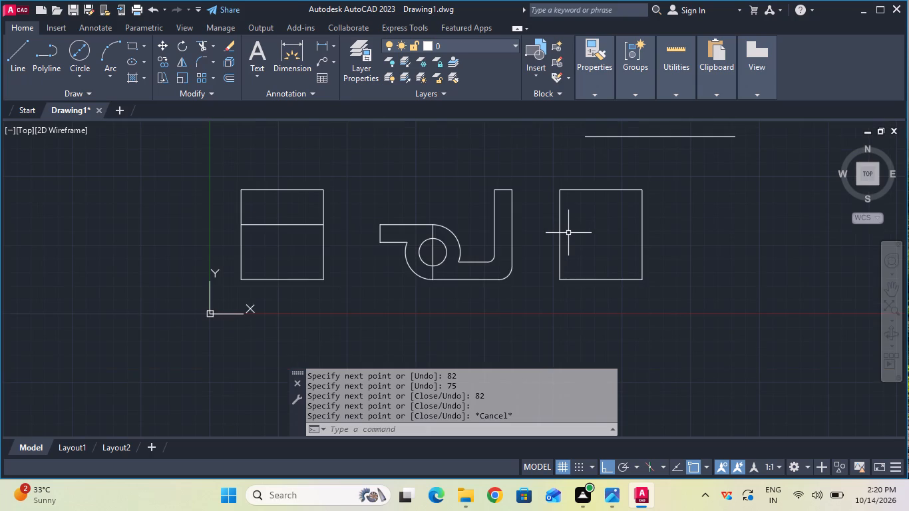
pyautogui.moveTo(567, 231); pyautogui.dragTo(533, 291, button='middle')
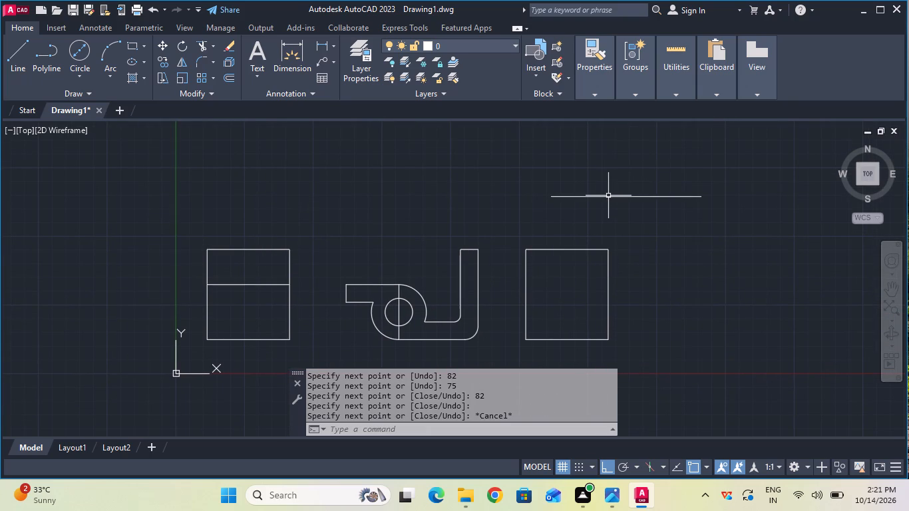
pyautogui.click(608, 196)
pyautogui.press('Delete')
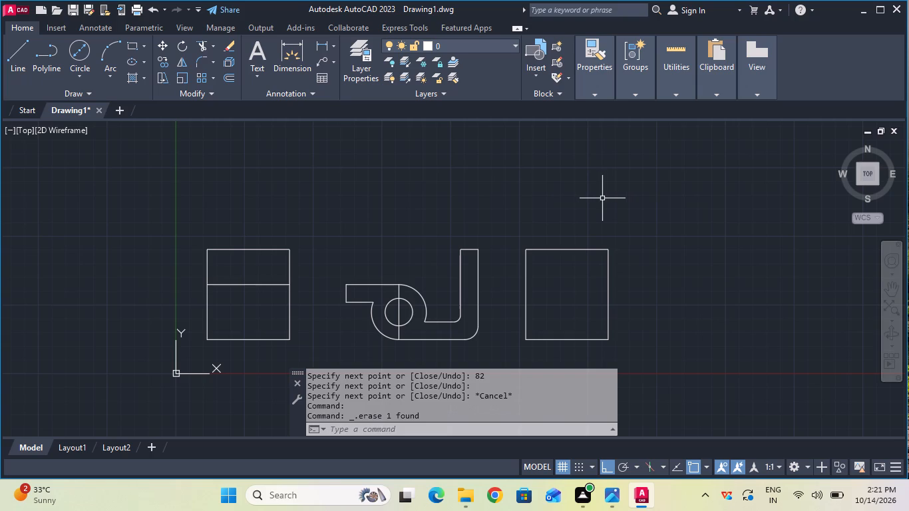
# Draw a closed rectangle 120 mm wide and 75 mm high with lines above the circle-and-arm profile.
pyautogui.click(27, 71)
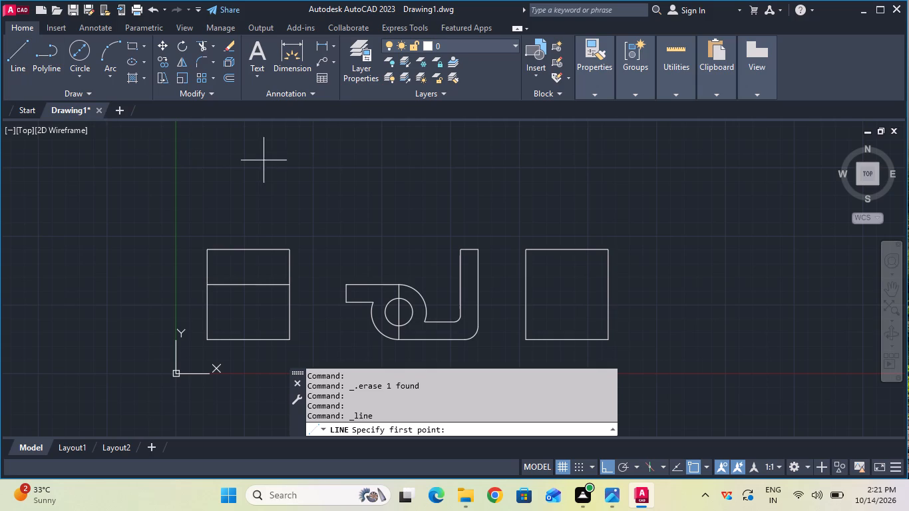
pyautogui.click(355, 207)
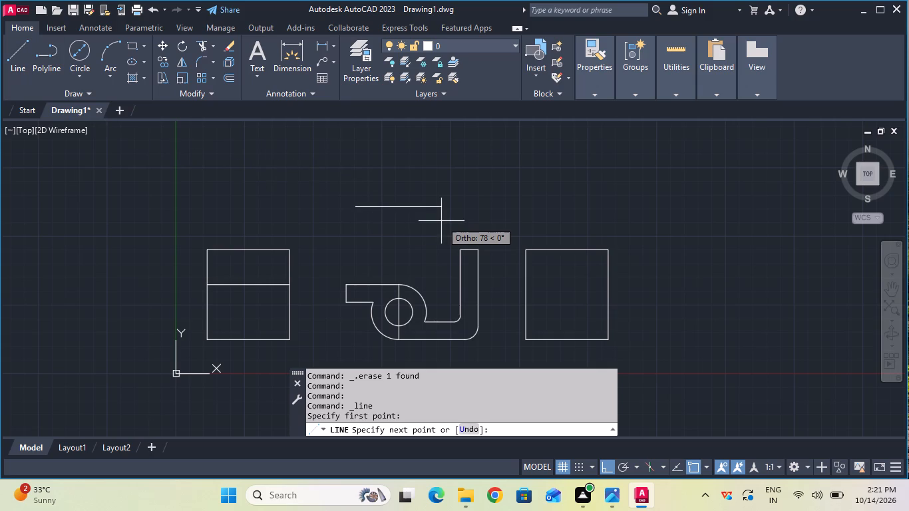
pyautogui.press('1')
pyautogui.press('2')
pyautogui.press('0')
pyautogui.press('Return')
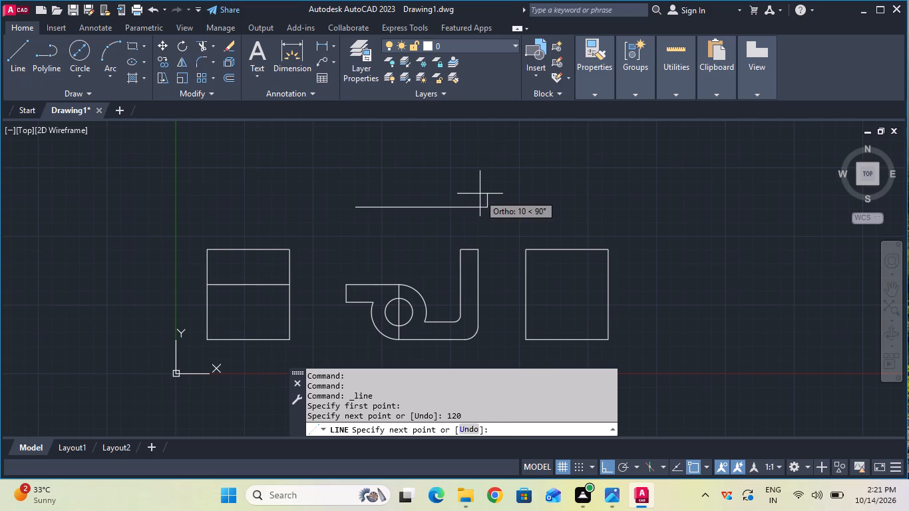
pyautogui.write('75')
pyautogui.press('Return')
pyautogui.scroll(-1, 489, 190)
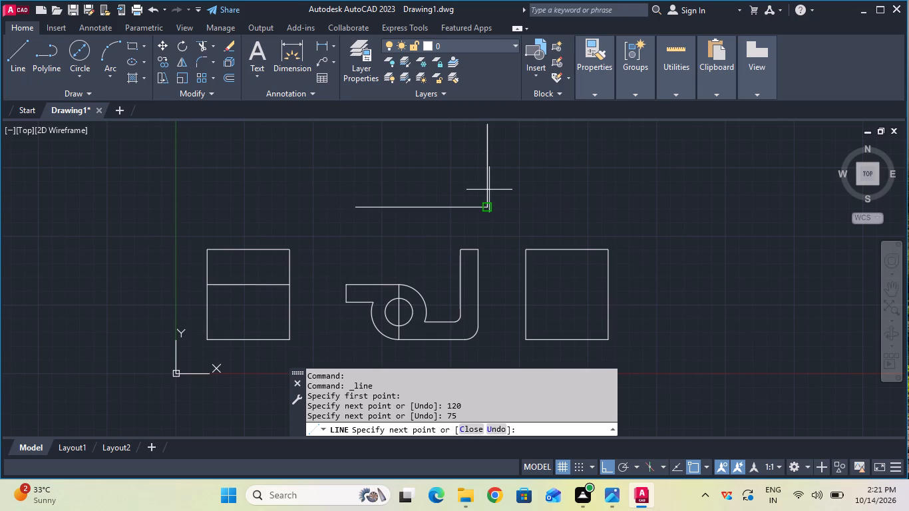
pyautogui.write('120')
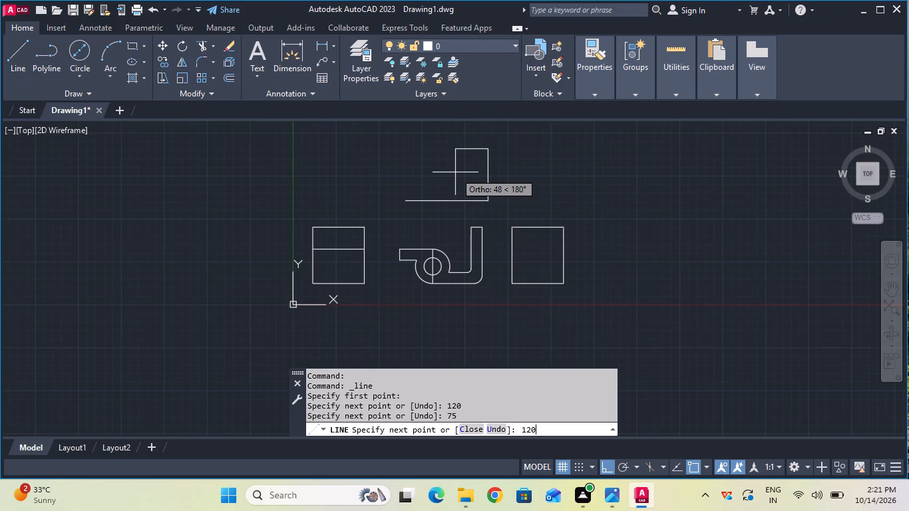
pyautogui.click(455, 172)
pyautogui.press('Return')
pyautogui.click(408, 198)
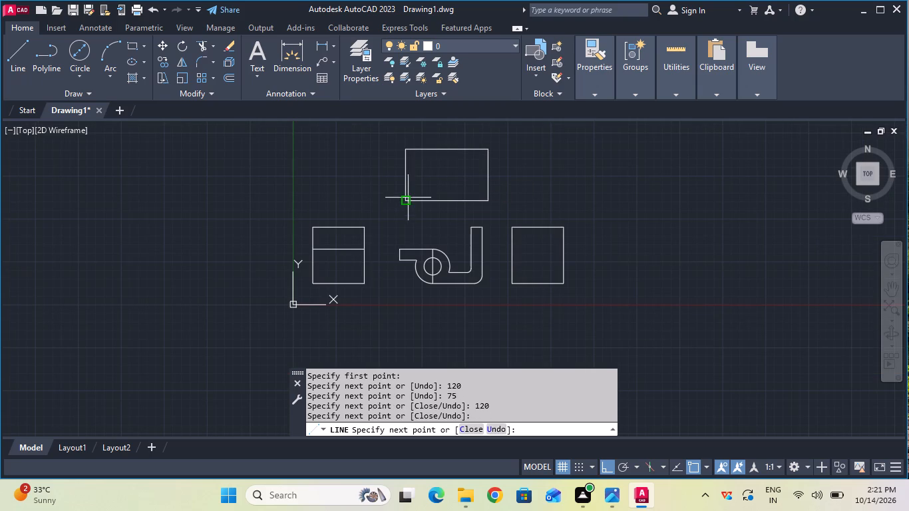
pyautogui.press('Escape')
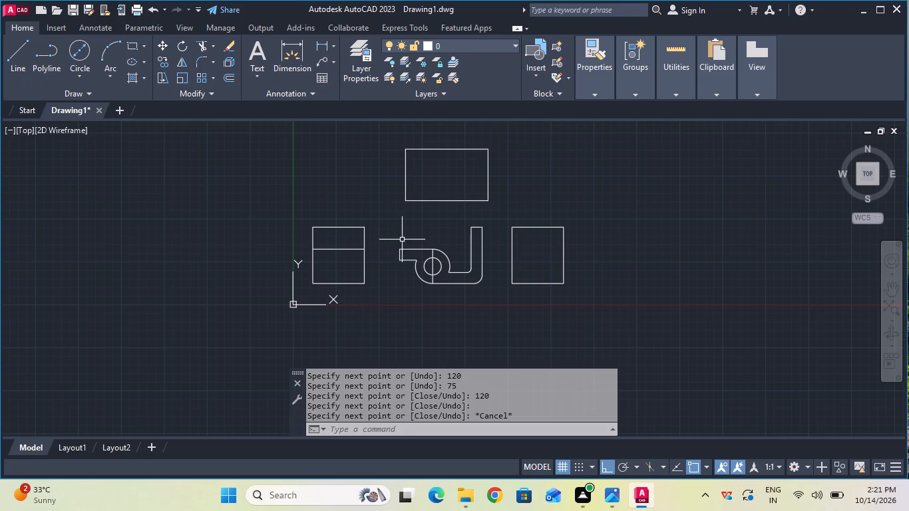
# Draw a vertical projection line from the arm's top-right corner up to the lower edge of the 120 by 75 mm rectangle.
pyautogui.moveTo(402, 240); pyautogui.dragTo(420, 222, button='middle')
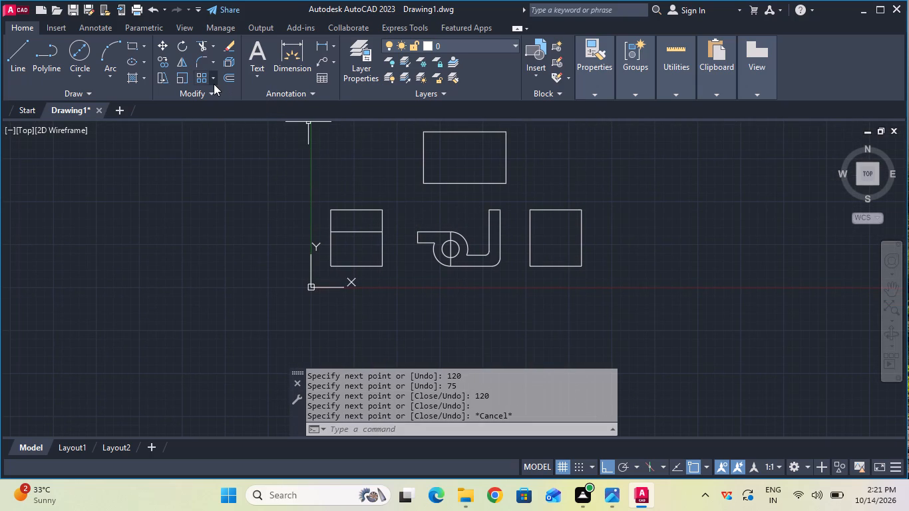
pyautogui.click(23, 69)
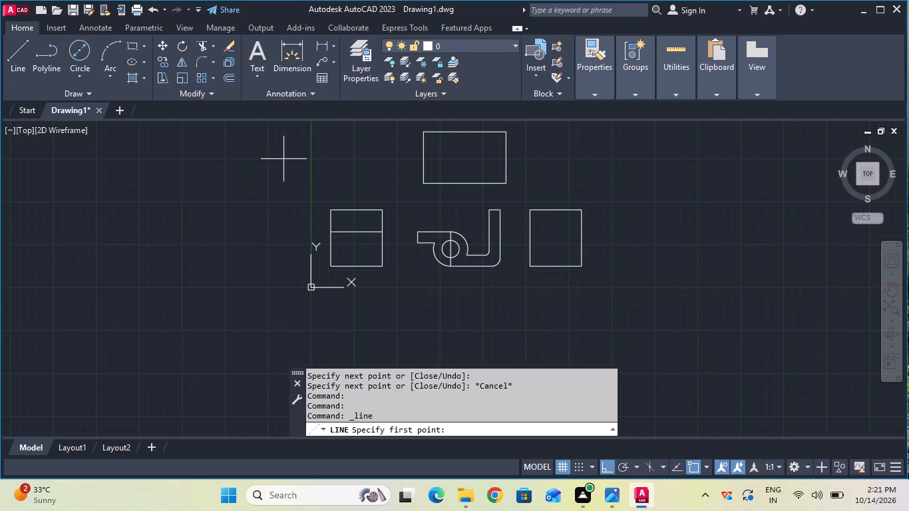
pyautogui.click(500, 209)
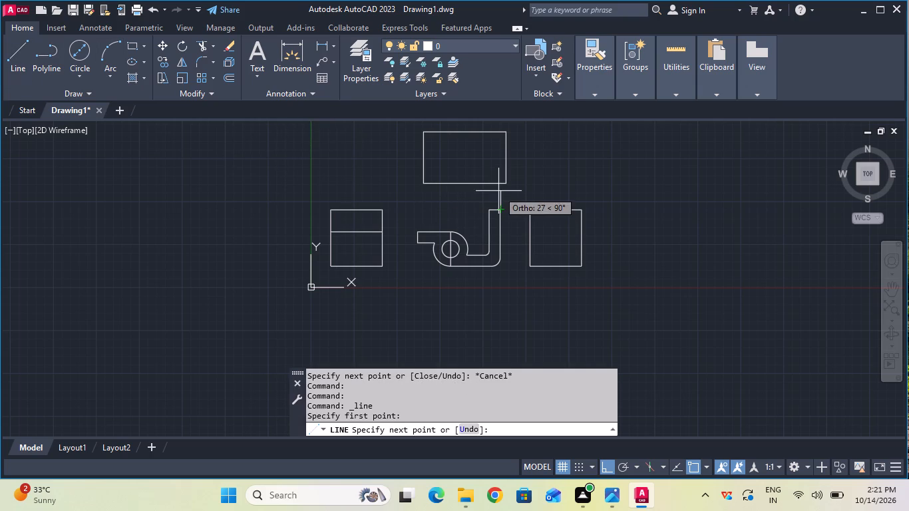
pyautogui.click(499, 186)
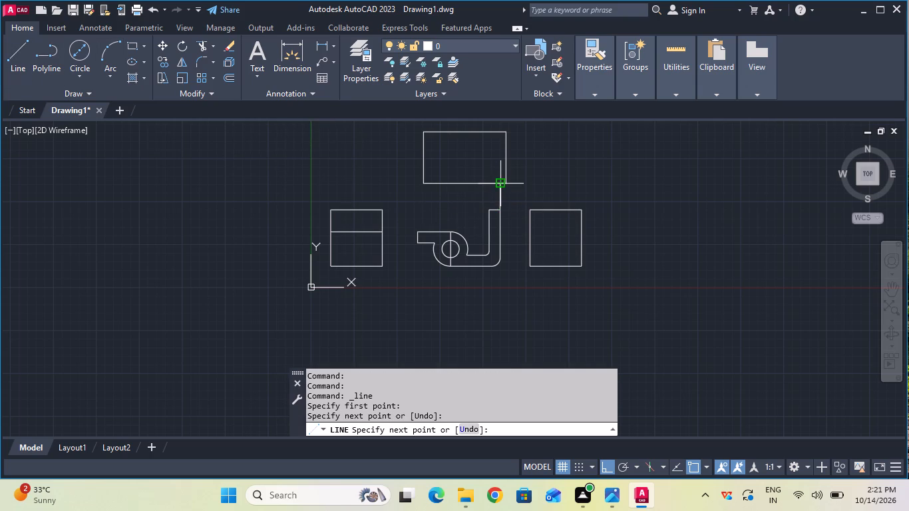
pyautogui.press('Escape')
# Move the 120 by 75 mm rectangle by its bottom-right corner to the top end of the vertical projection line.
pyautogui.scroll(2, 499, 186)
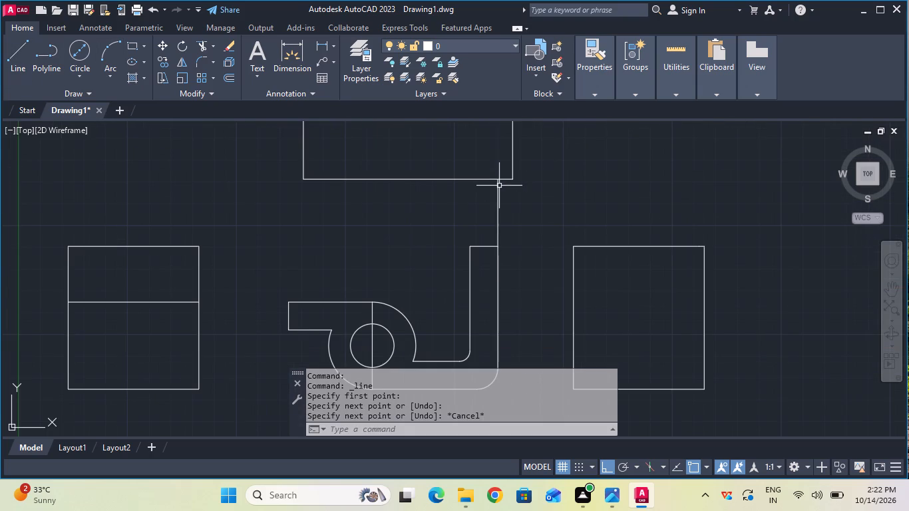
pyautogui.moveTo(527, 239); pyautogui.dragTo(524, 268, button='middle')
pyautogui.scroll(-1, 457, 218)
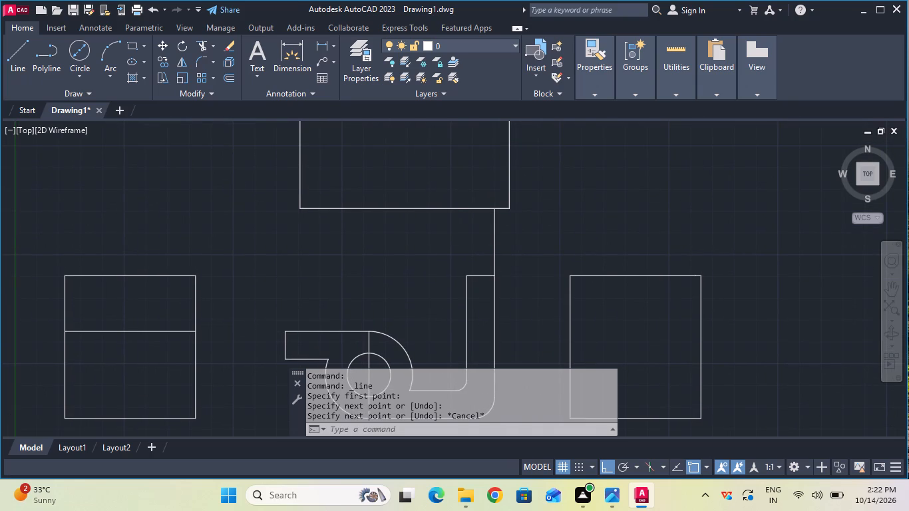
pyautogui.scroll(-1, 368, 156)
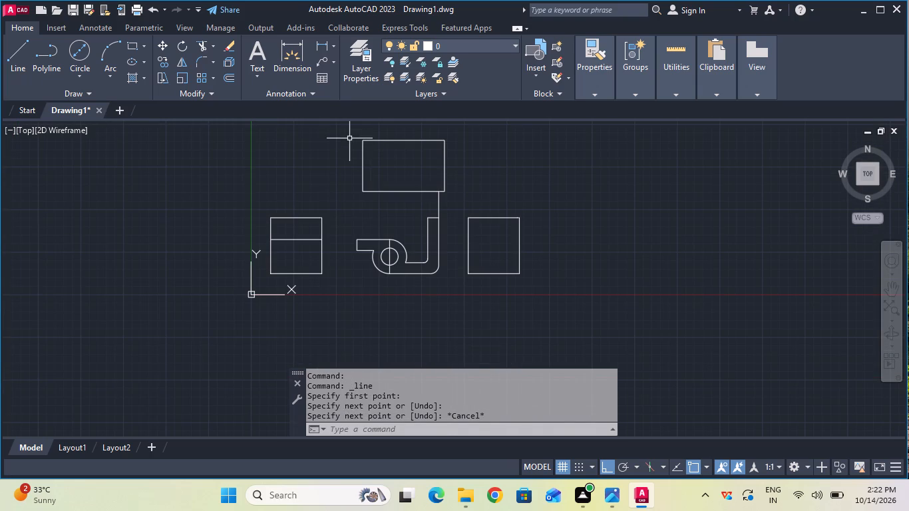
pyautogui.click(349, 132)
pyautogui.click(465, 204)
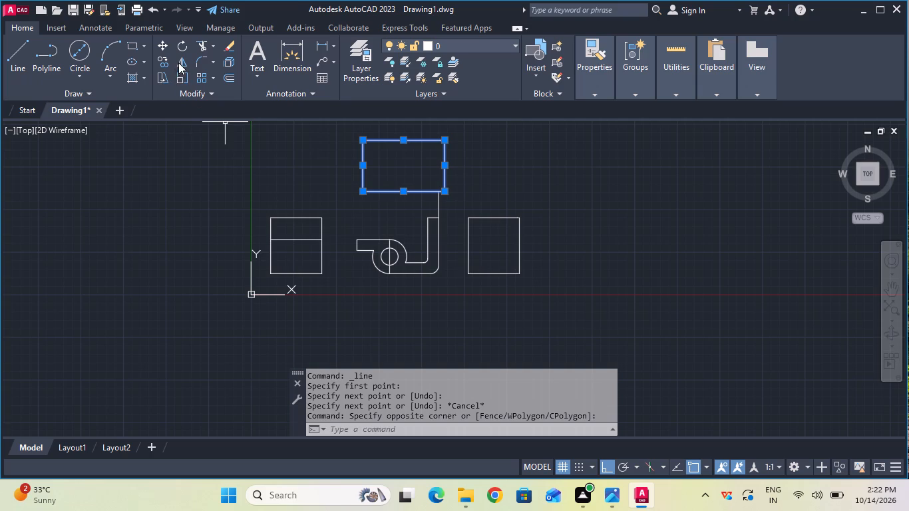
pyautogui.click(165, 50)
pyautogui.click(444, 189)
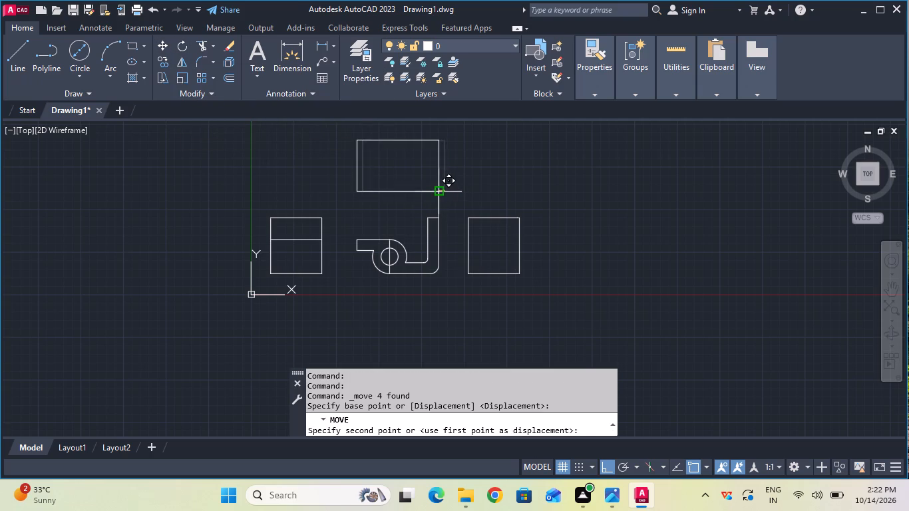
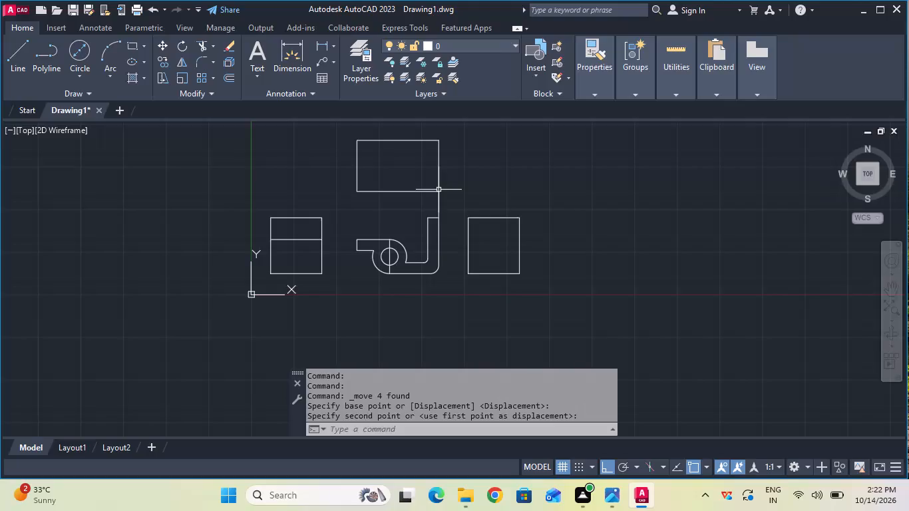
# Trim away the vertical projection line between the arm's top-right corner and the 120 by 75 mm rectangle.
pyautogui.press('Escape')
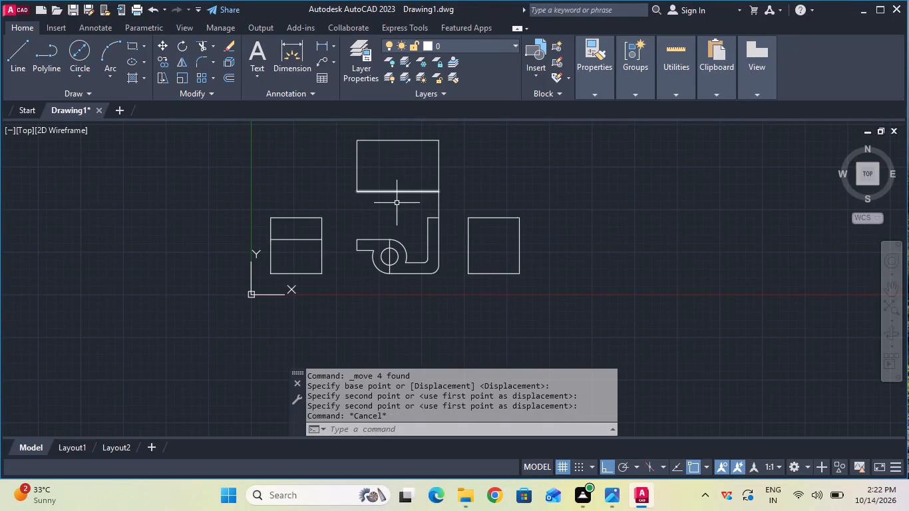
pyautogui.click(205, 50)
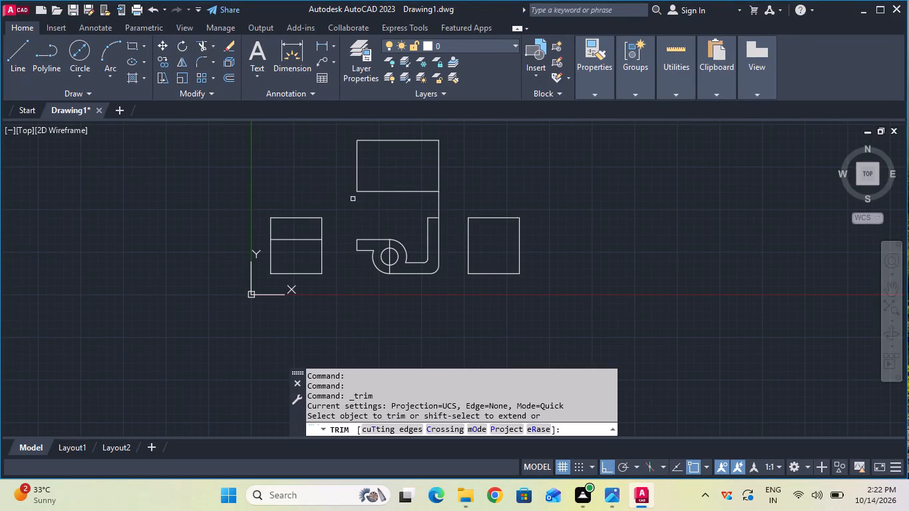
pyautogui.click(441, 214)
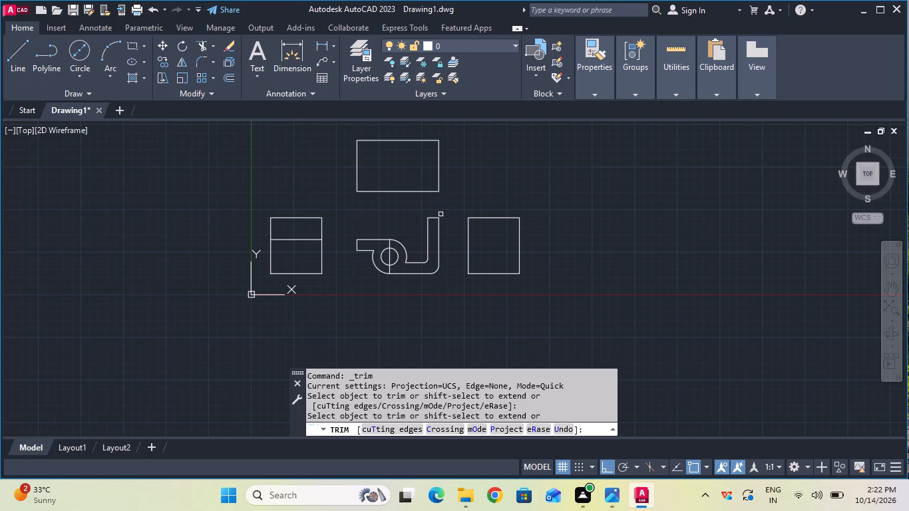
pyautogui.press('Escape')
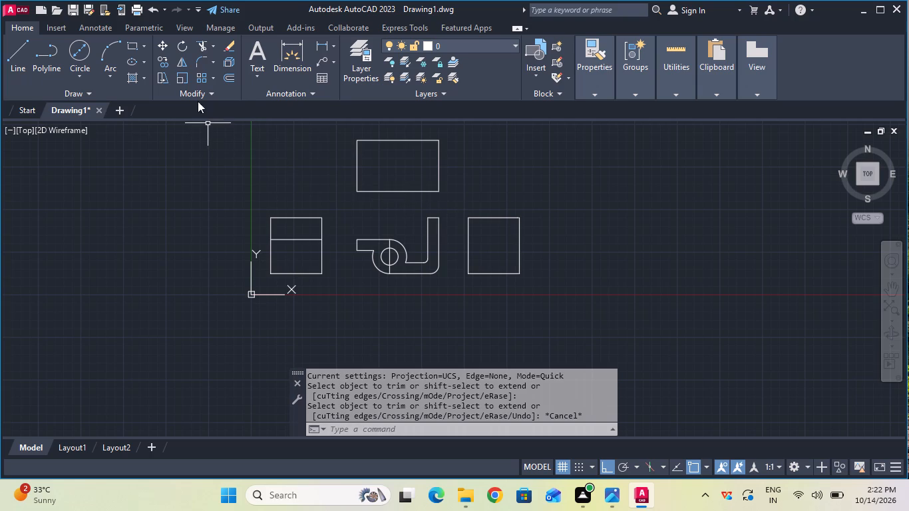
# Extend the circle's vertical centre line up through the 120 by 75 mm rectangle to its upper edge.
pyautogui.click(215, 50)
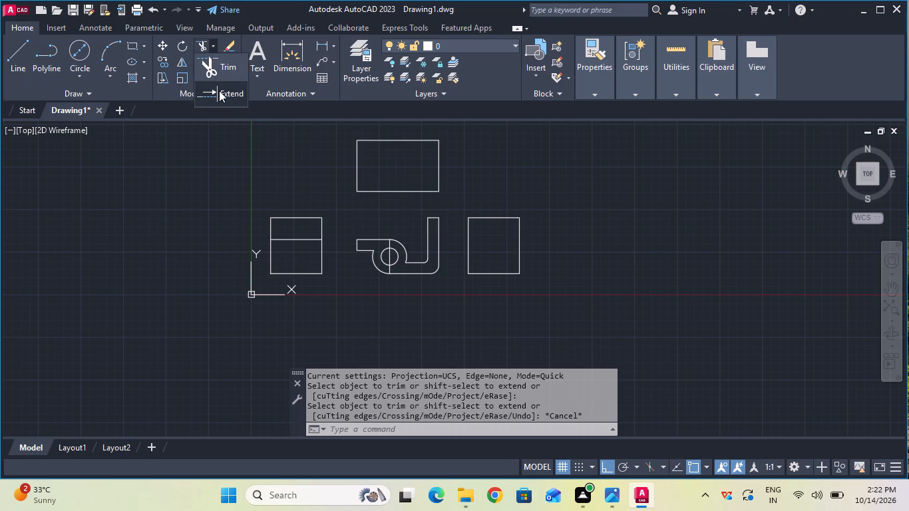
pyautogui.click(223, 90)
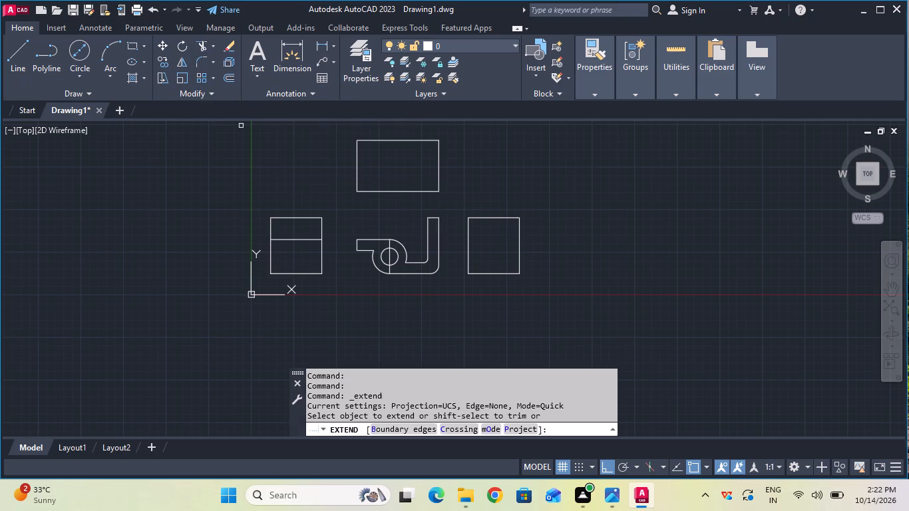
pyautogui.click(388, 244)
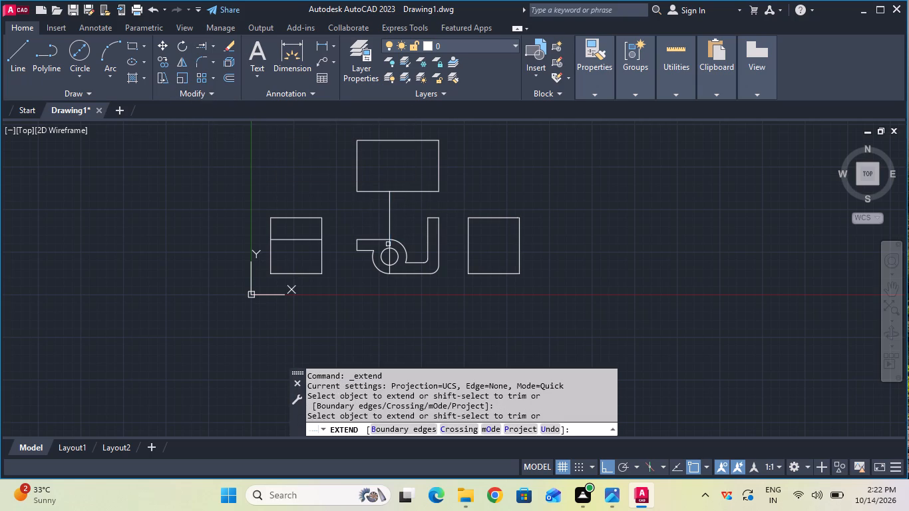
pyautogui.click(389, 220)
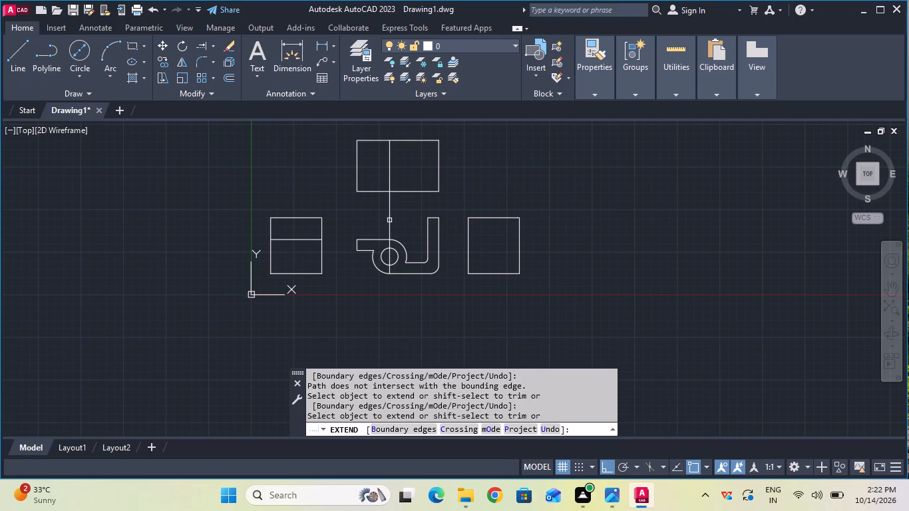
pyautogui.press('Escape')
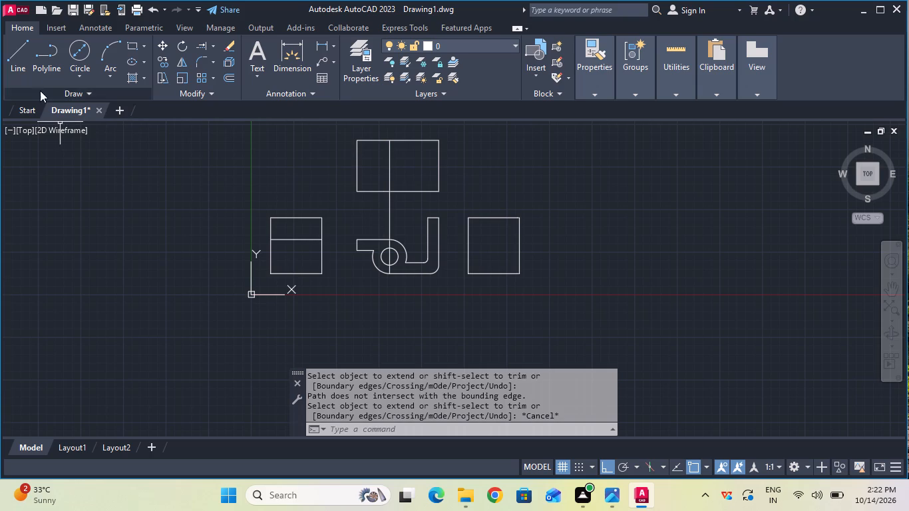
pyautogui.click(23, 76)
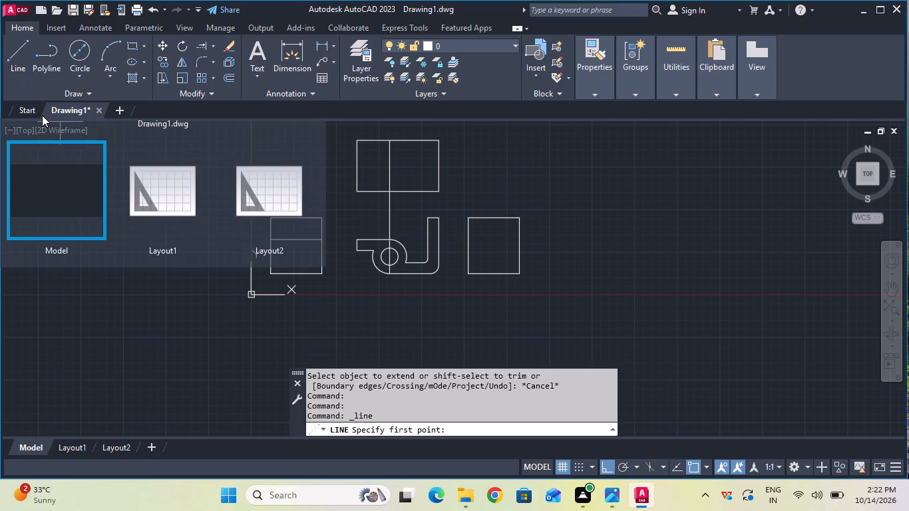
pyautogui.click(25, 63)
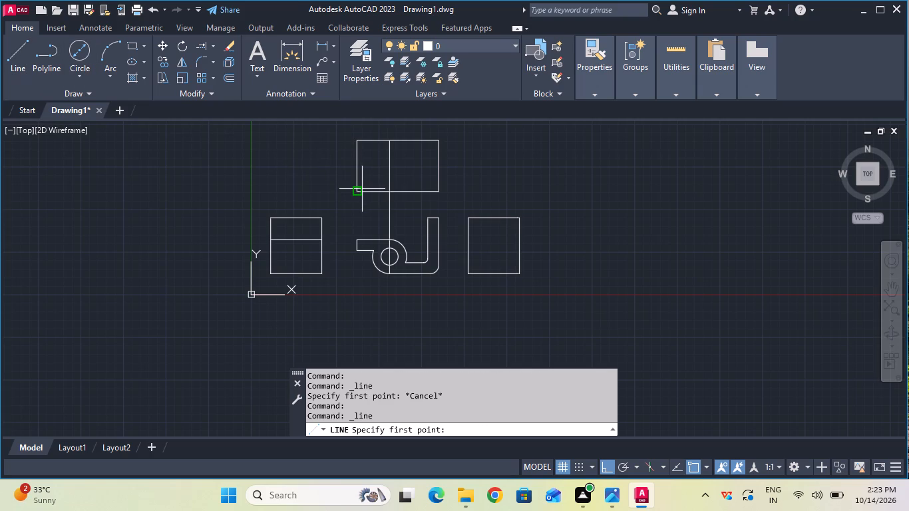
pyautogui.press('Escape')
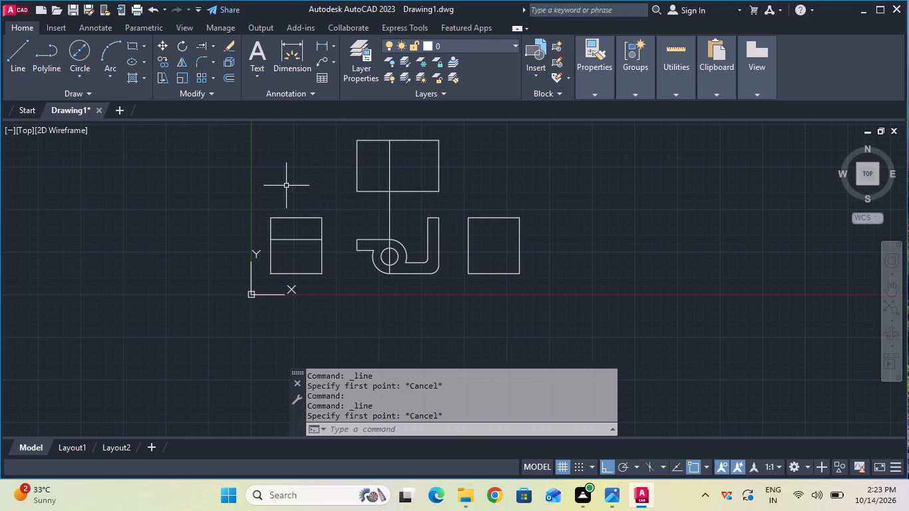
# Extend the arm's inner vertical edge up through the 120 by 75 mm rectangle to its upper edge.
pyautogui.click(200, 52)
pyautogui.click(429, 230)
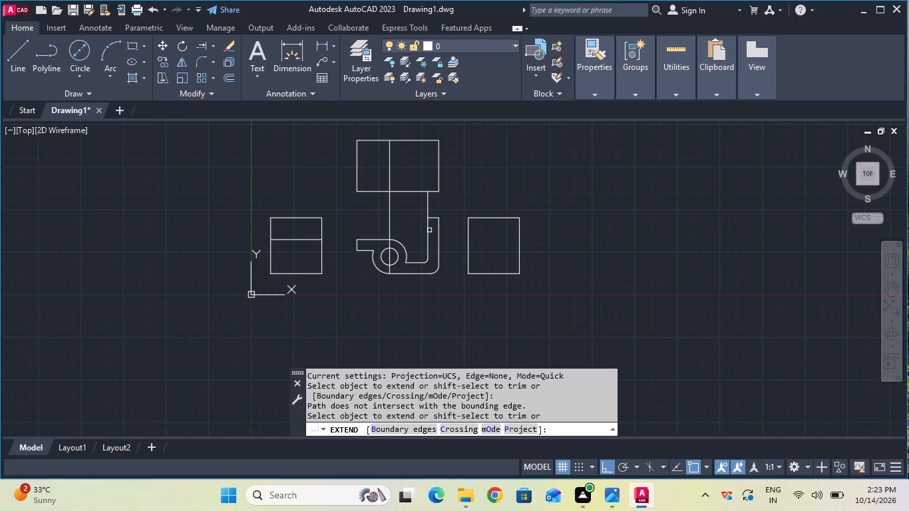
pyautogui.click(429, 214)
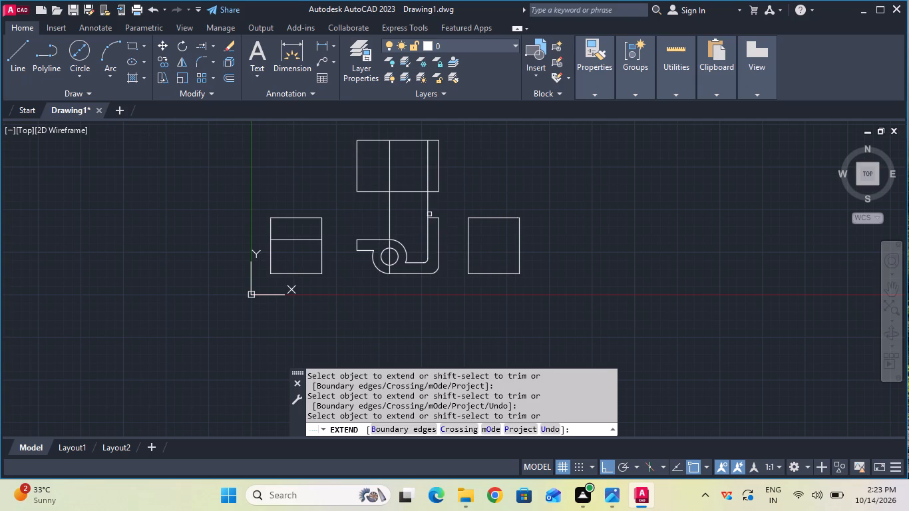
pyautogui.press('Escape')
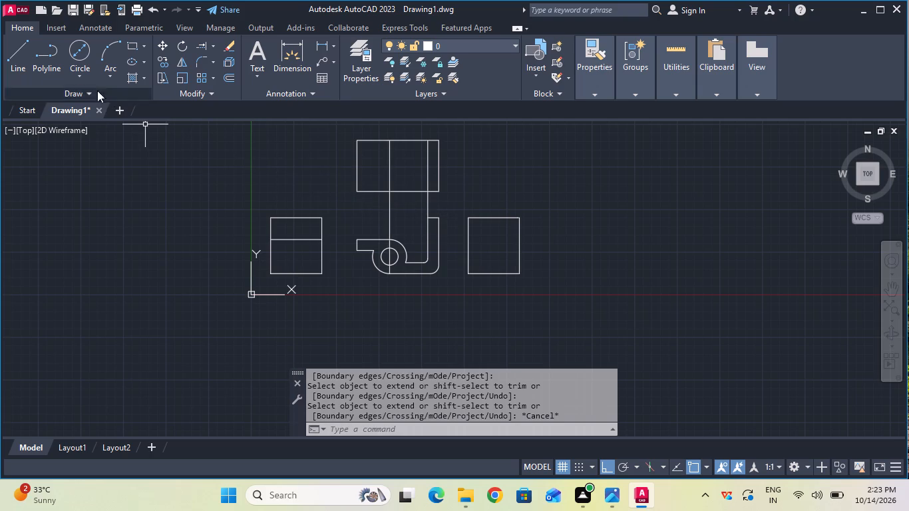
# Draw a vertical line from the start of the arm's inner fillet on the horizontal edge up to the rectangle's upper edge.
pyautogui.click(13, 69)
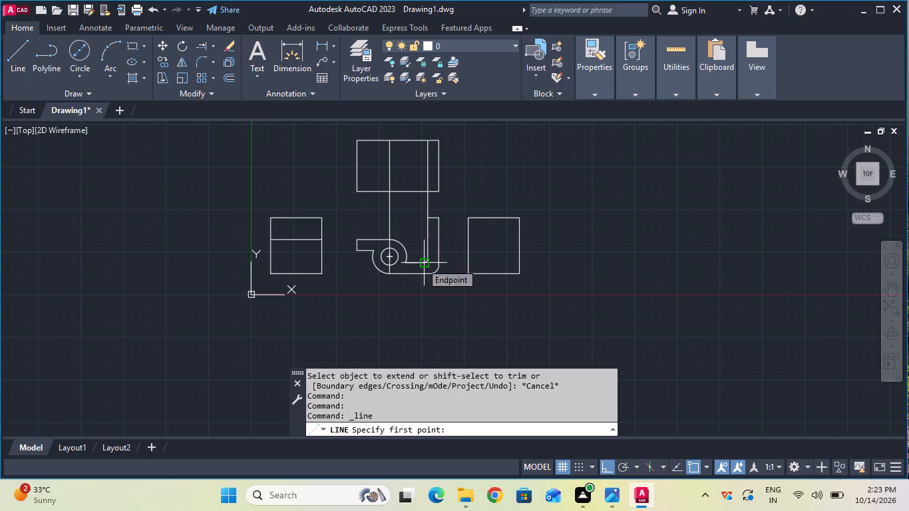
pyautogui.click(421, 263)
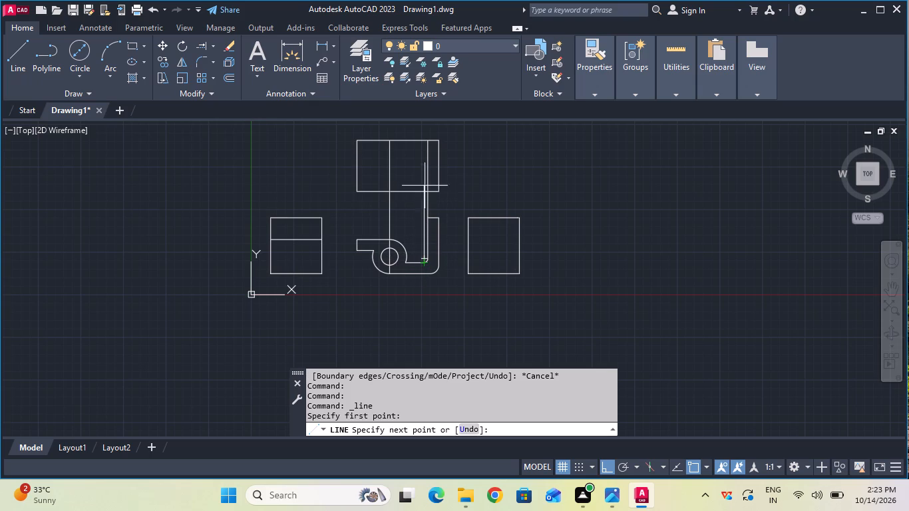
pyautogui.click(425, 143)
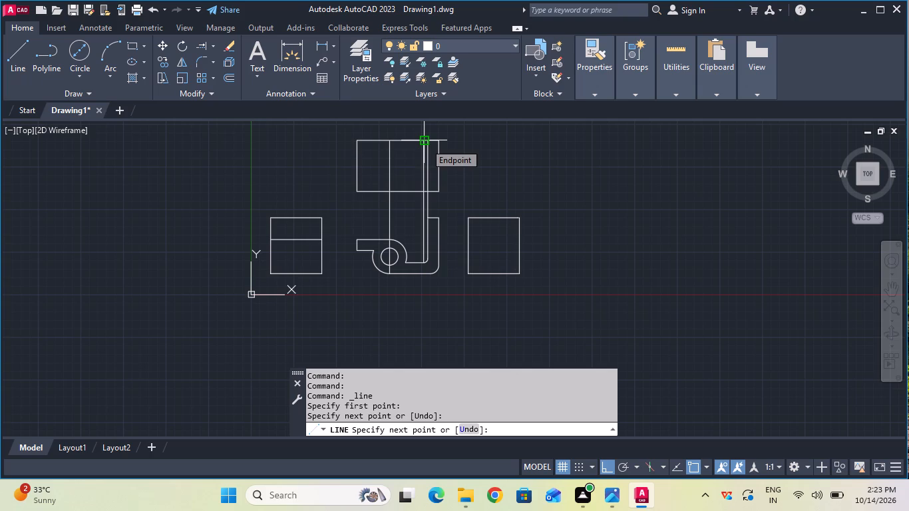
pyautogui.press('Escape')
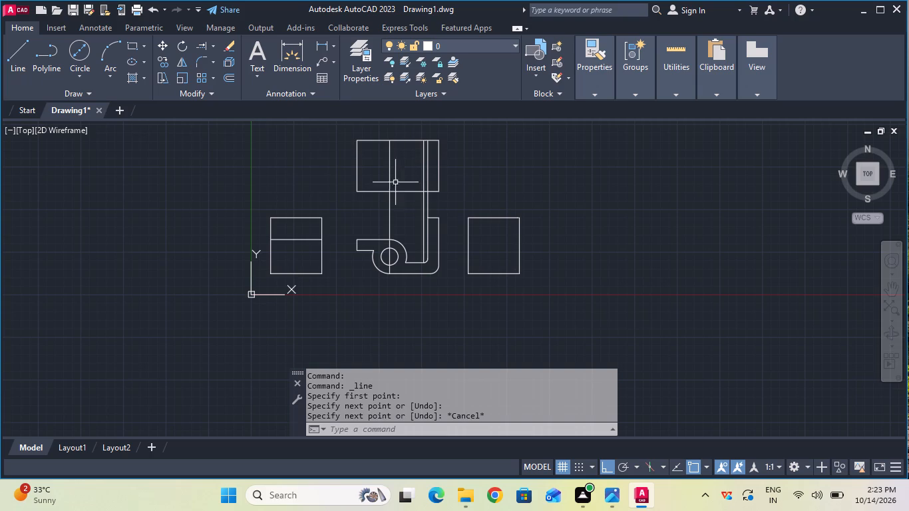
# Trim the circle's extended centre line in the gap between the profile and the 120 by 75 mm rectangle.
pyautogui.scroll(1, 404, 229)
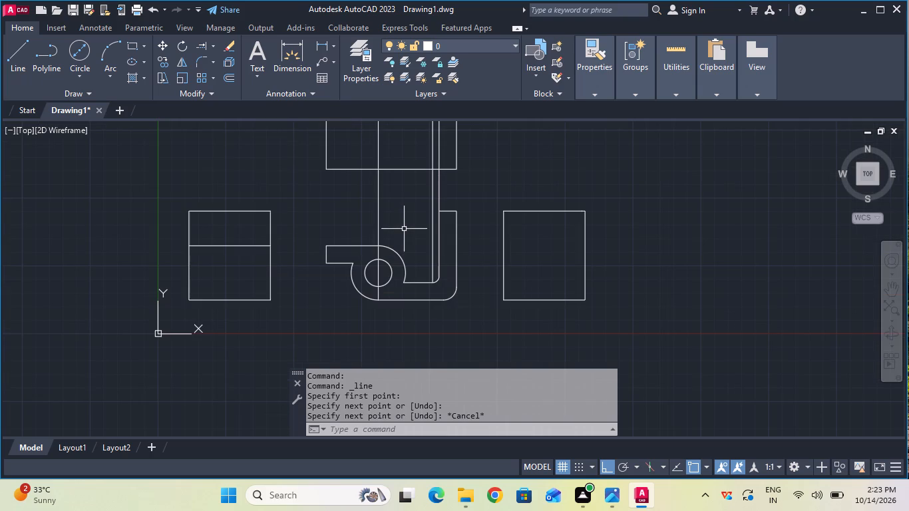
pyautogui.click(211, 47)
pyautogui.click(208, 65)
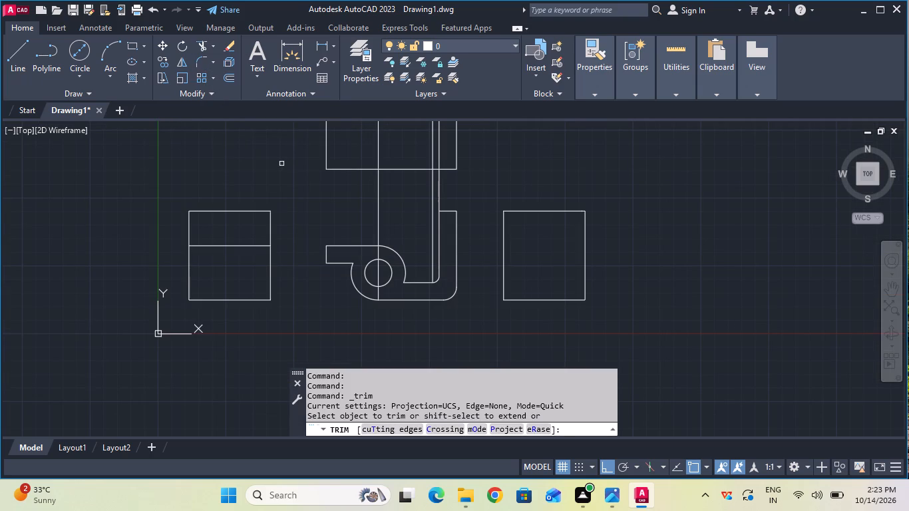
pyautogui.moveTo(283, 165); pyautogui.dragTo(383, 216)
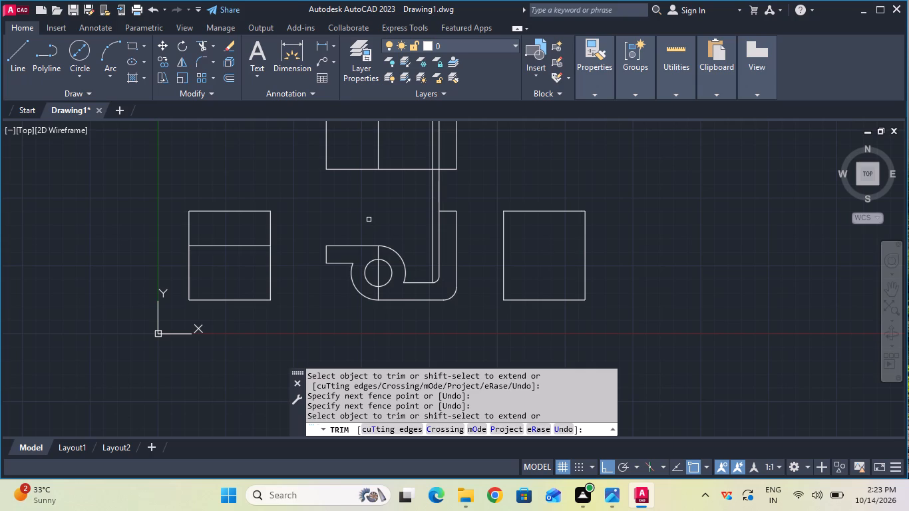
pyautogui.press('Escape')
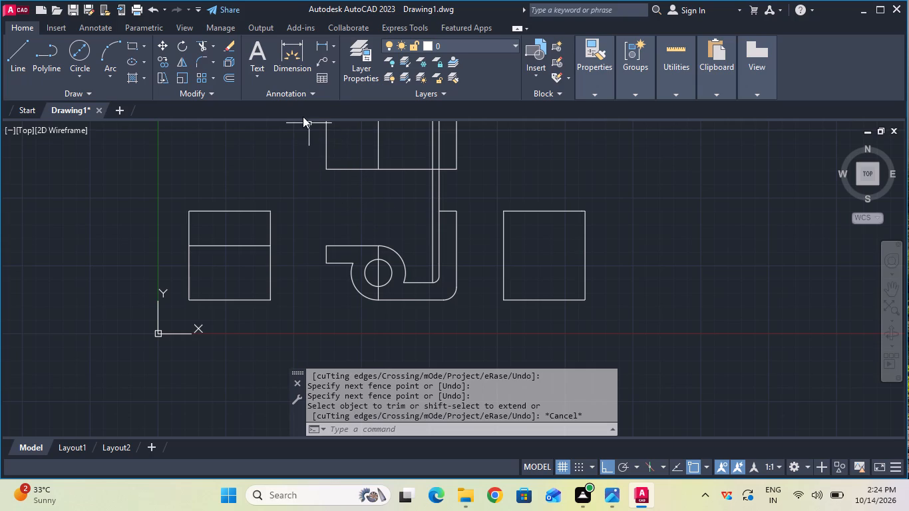
# Measure horizontal distances to the arm's outer edge from the profile's left end, the large arc's junction with the inner horizontal edge, and the circle's centre.
pyautogui.click(327, 52)
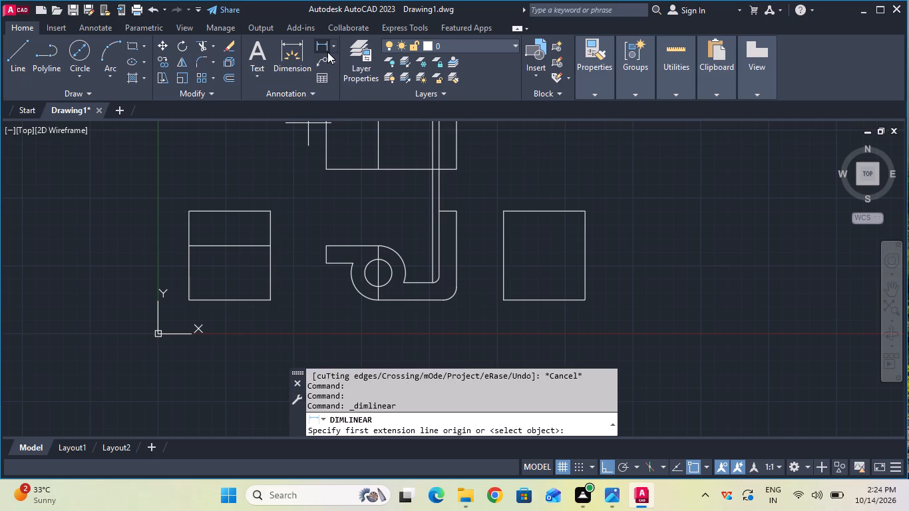
pyautogui.click(327, 243)
pyautogui.click(455, 246)
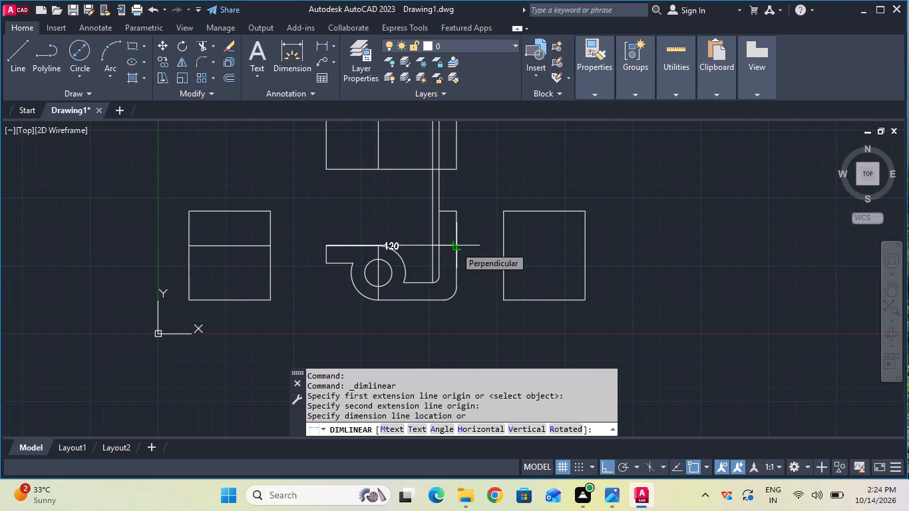
pyautogui.press('Escape')
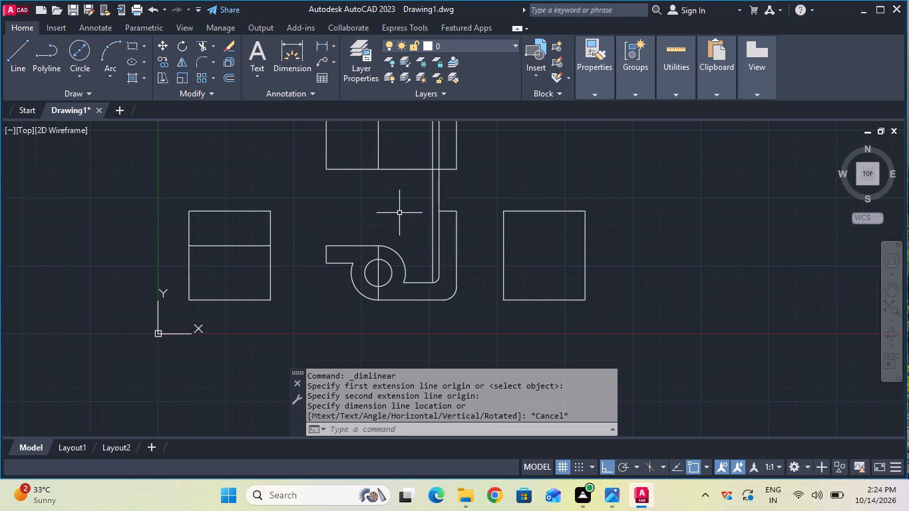
pyautogui.click(324, 50)
pyautogui.click(406, 283)
pyautogui.click(455, 283)
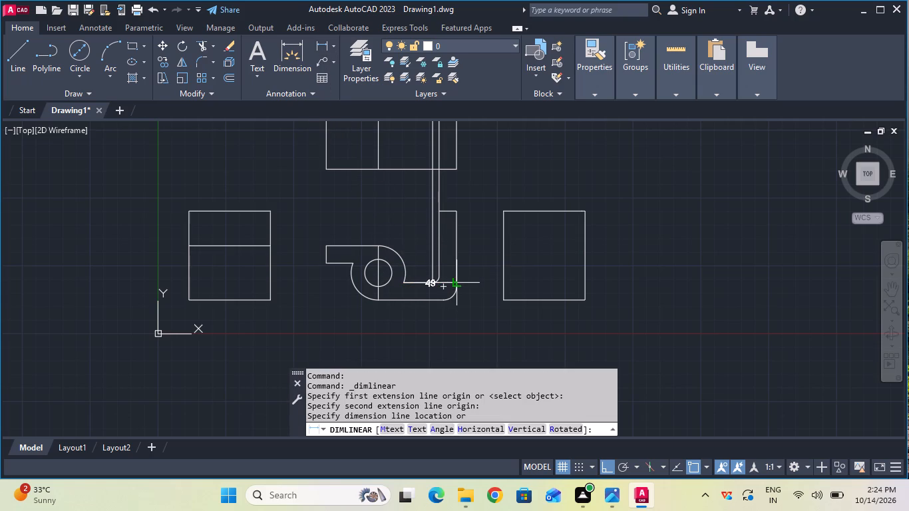
pyautogui.press('Escape')
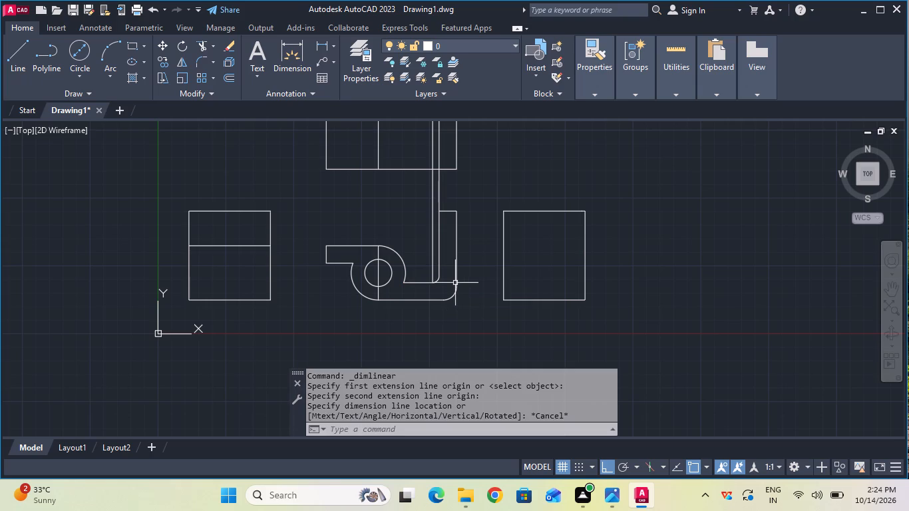
pyautogui.click(323, 47)
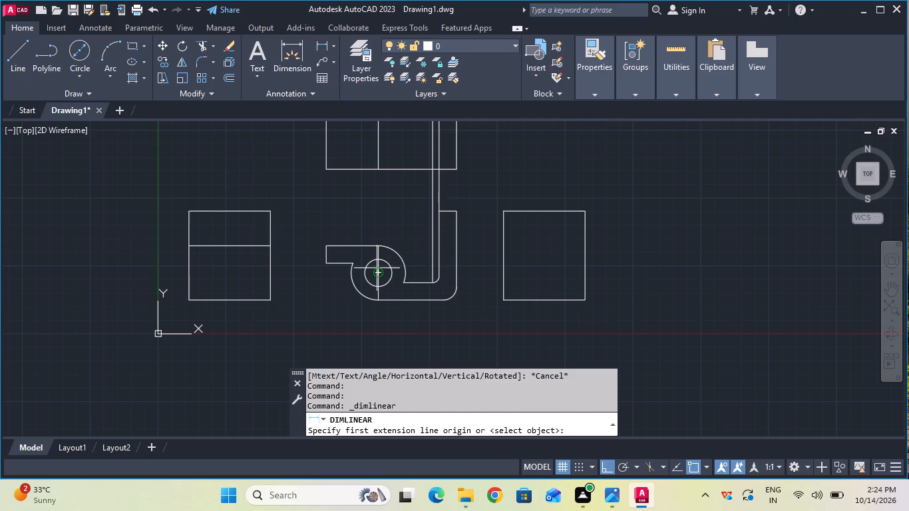
pyautogui.click(377, 268)
pyautogui.click(458, 276)
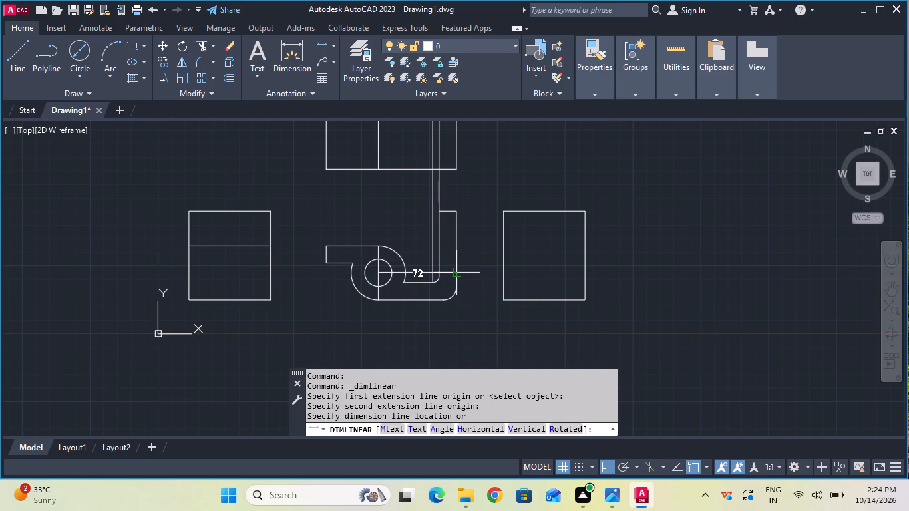
pyautogui.press('Escape')
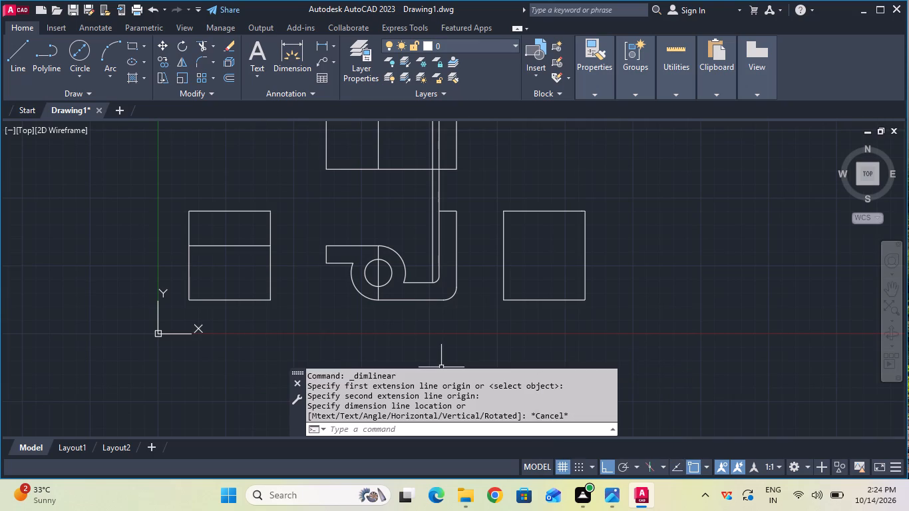
# Trim the two projected vertical lines in the gap between the arm profile and the 120 by 75 mm rectangle.
pyautogui.scroll(-1, 335, 346)
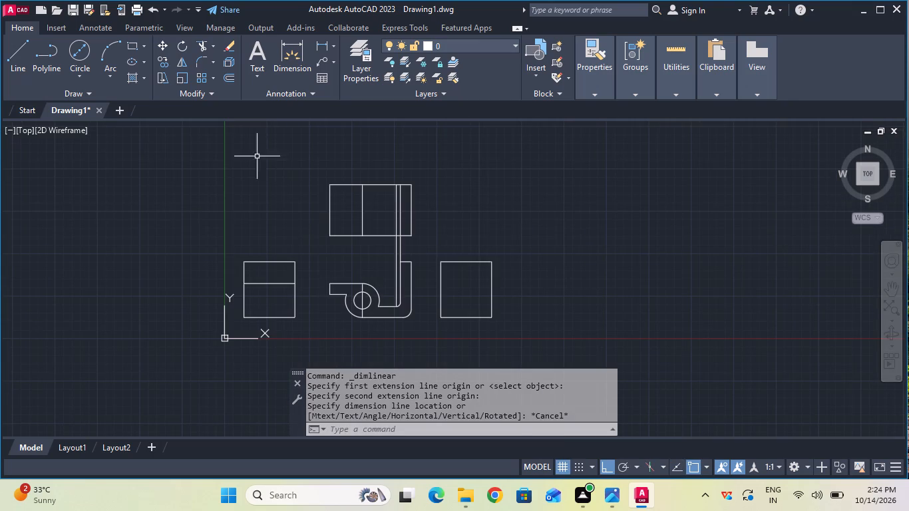
pyautogui.click(208, 49)
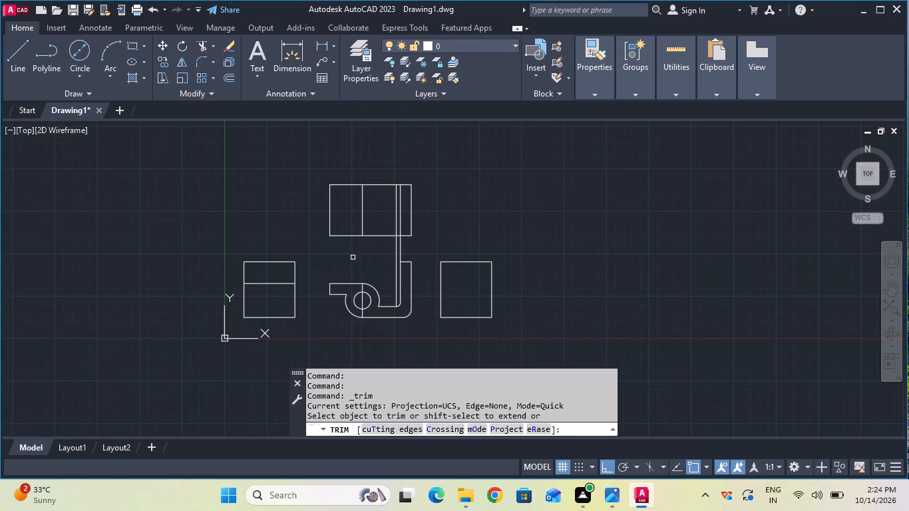
pyautogui.moveTo(357, 259); pyautogui.dragTo(415, 254)
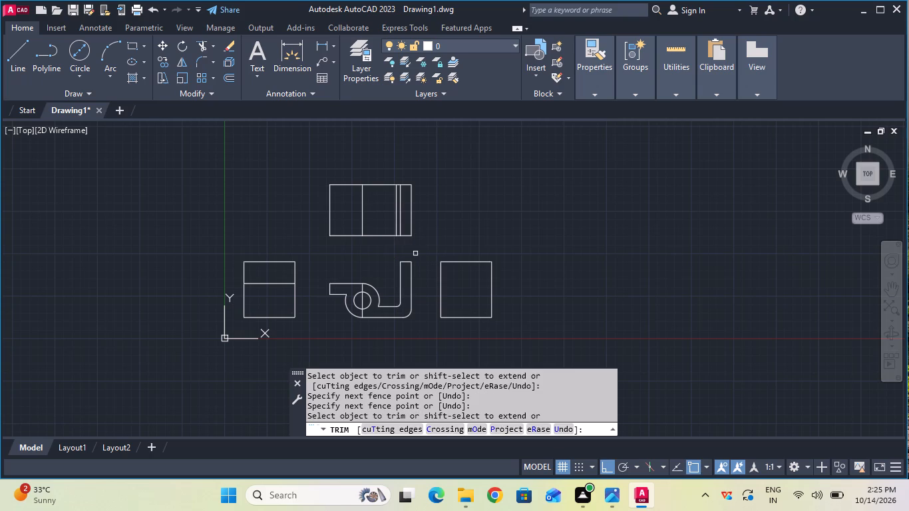
pyautogui.press('Escape')
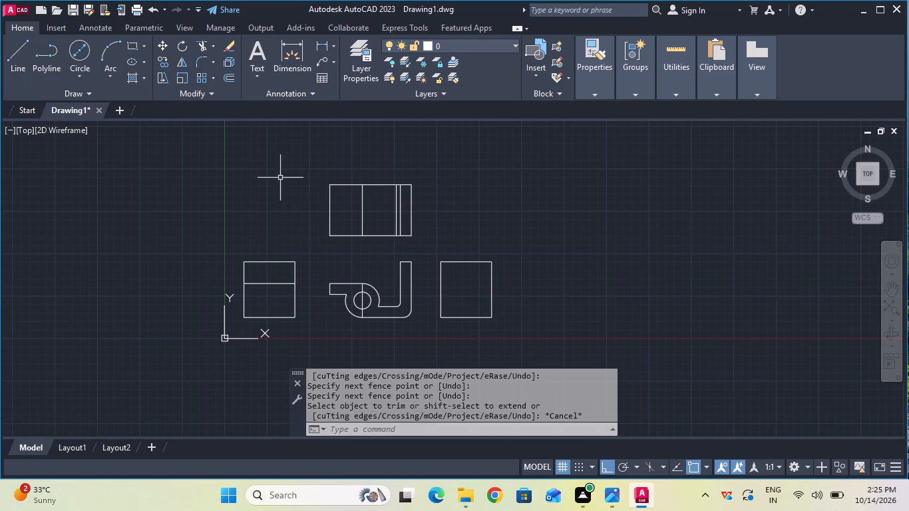
# Draw a vertical line from the large arc's junction with the inner horizontal edge up to the top view rectangle's upper edge.
pyautogui.click(28, 68)
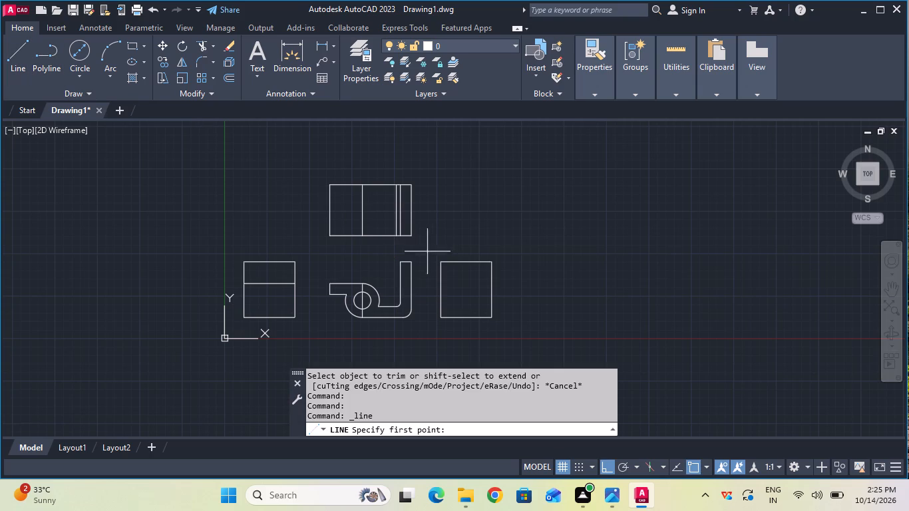
pyautogui.click(377, 309)
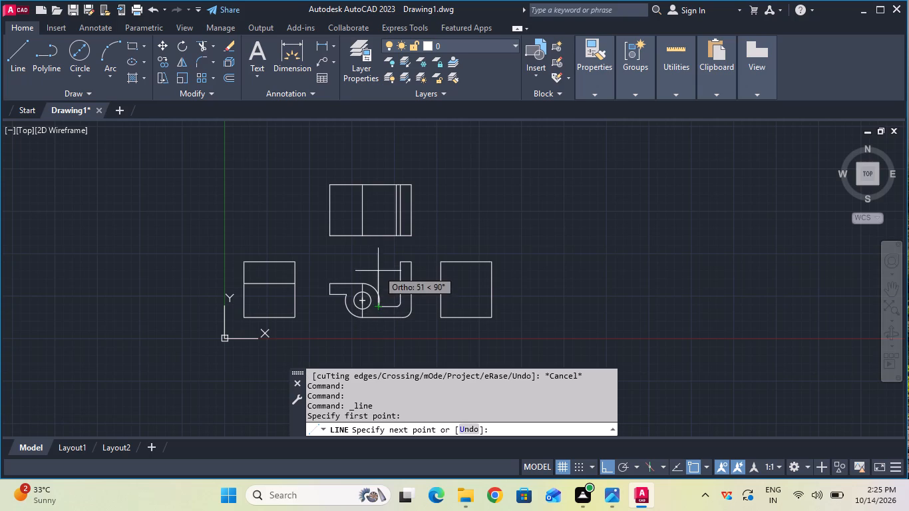
pyautogui.click(384, 182)
pyautogui.press('Escape')
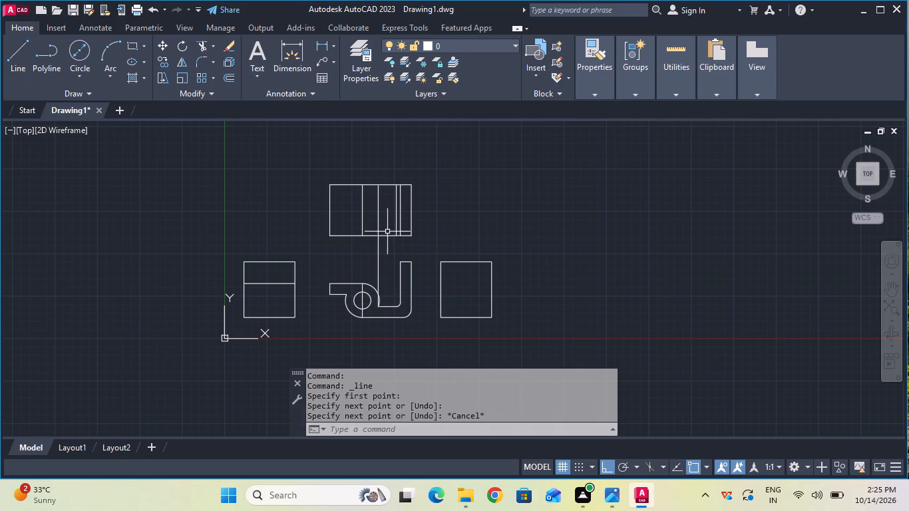
# Trim the arc junction's projection line inside the profile and in the gap below the top view rectangle.
pyautogui.scroll(1, 387, 232)
pyautogui.moveTo(389, 313); pyautogui.dragTo(401, 265, button='middle')
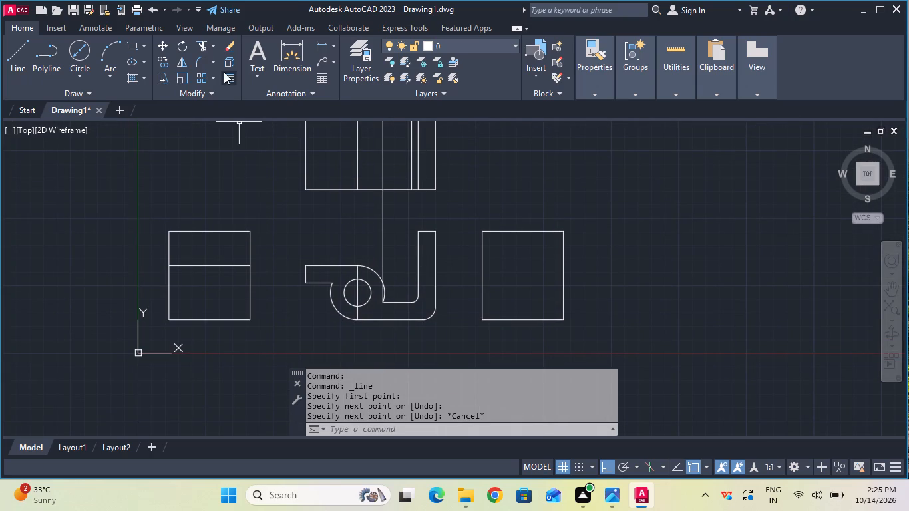
pyautogui.click(202, 52)
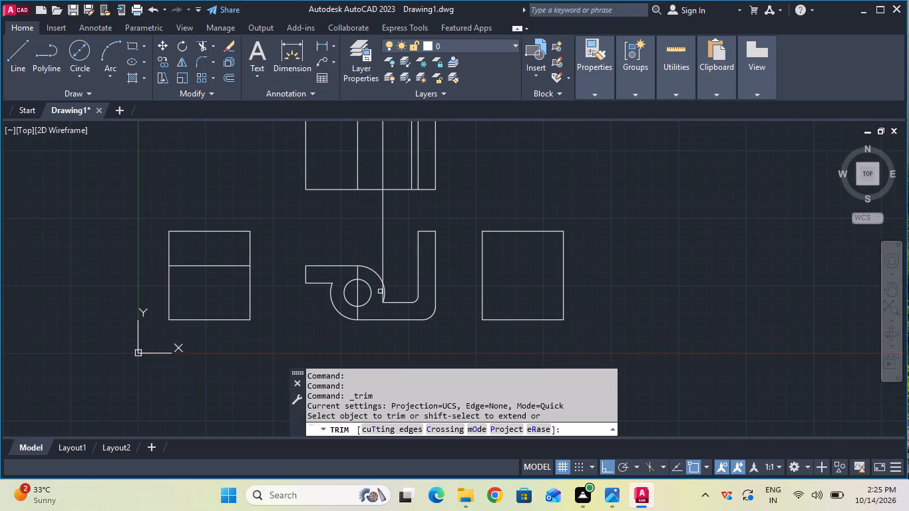
pyautogui.click(382, 292)
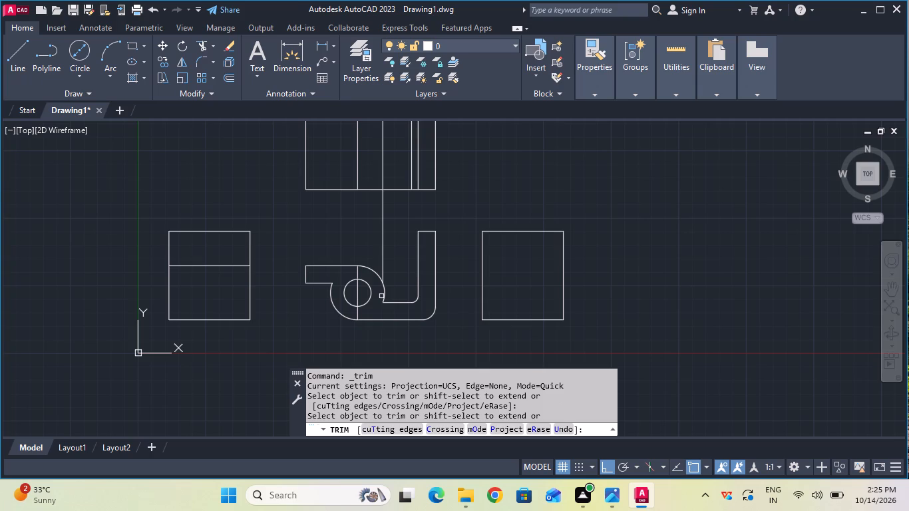
pyautogui.scroll(1, 382, 245)
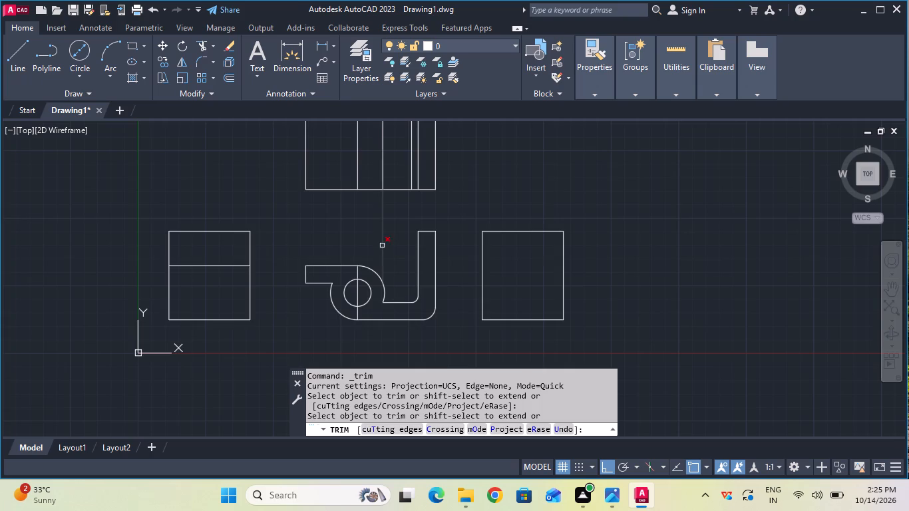
pyautogui.click(381, 238)
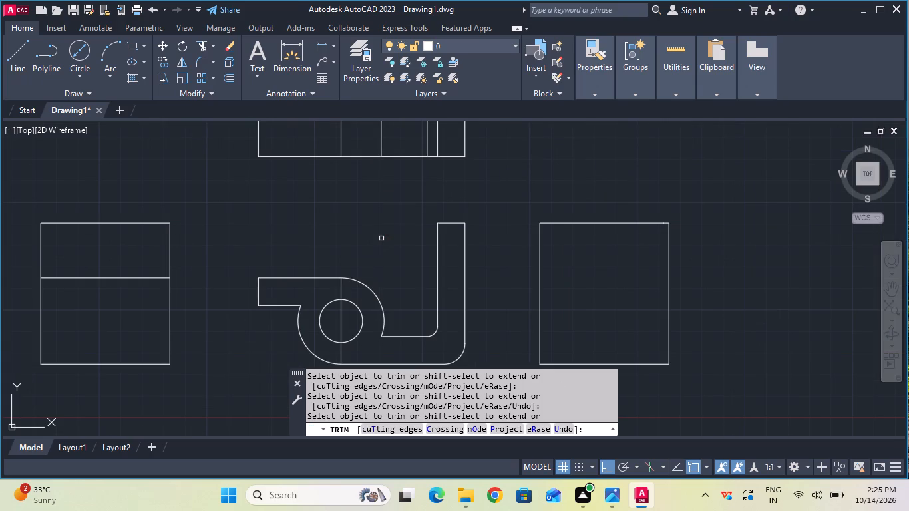
pyautogui.press('Escape')
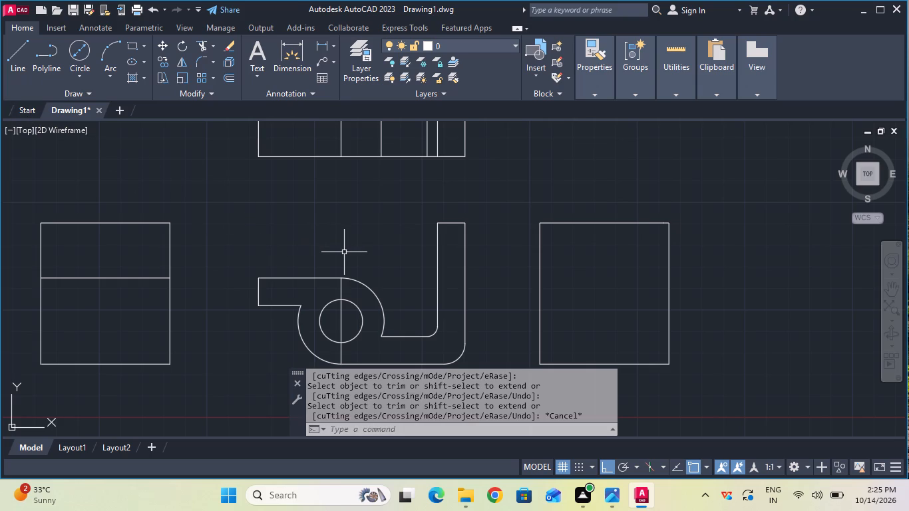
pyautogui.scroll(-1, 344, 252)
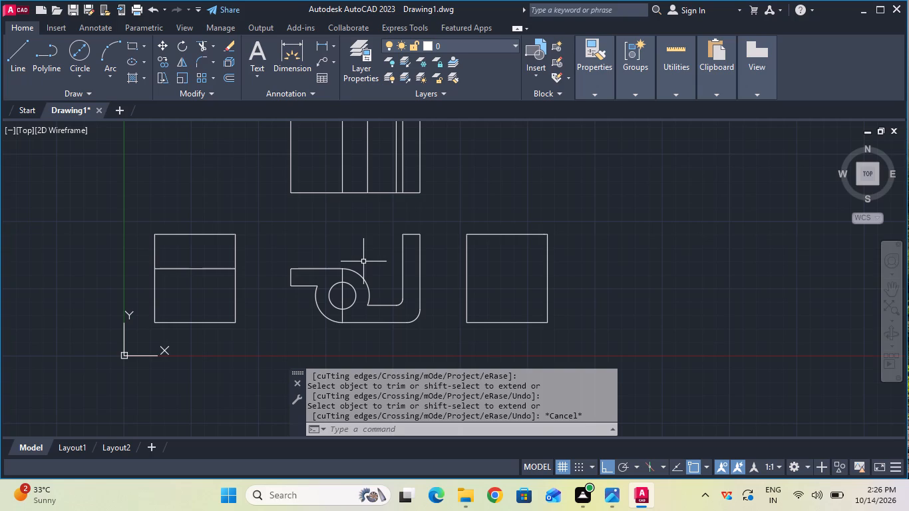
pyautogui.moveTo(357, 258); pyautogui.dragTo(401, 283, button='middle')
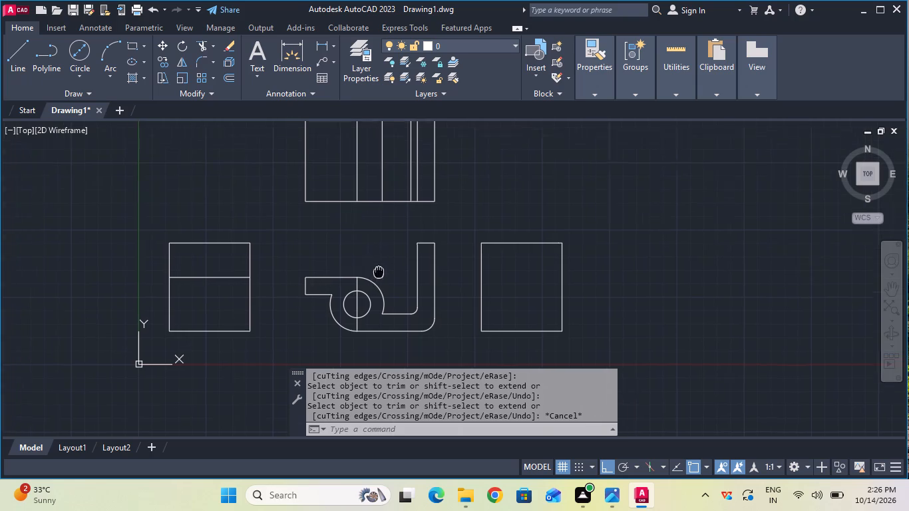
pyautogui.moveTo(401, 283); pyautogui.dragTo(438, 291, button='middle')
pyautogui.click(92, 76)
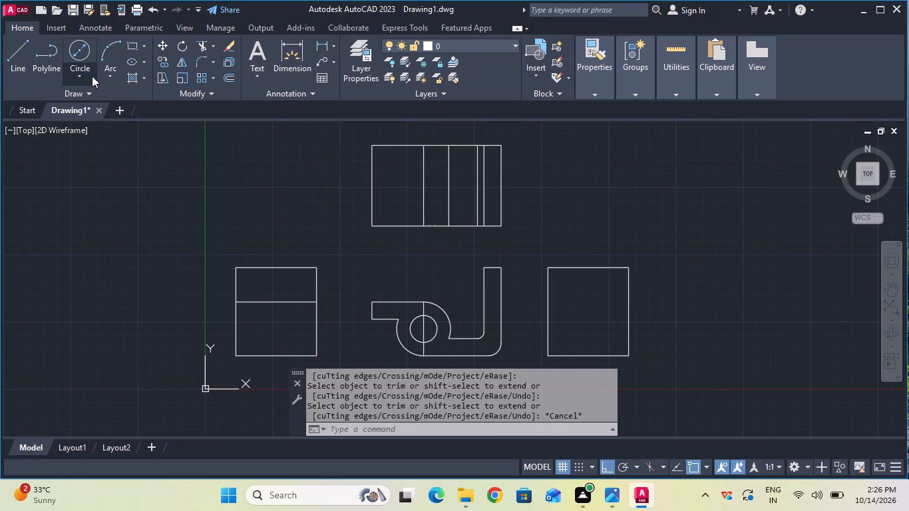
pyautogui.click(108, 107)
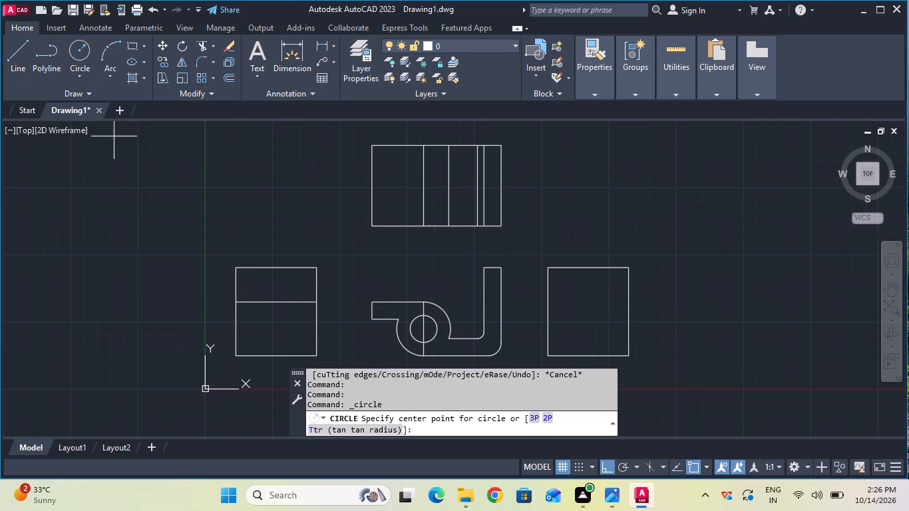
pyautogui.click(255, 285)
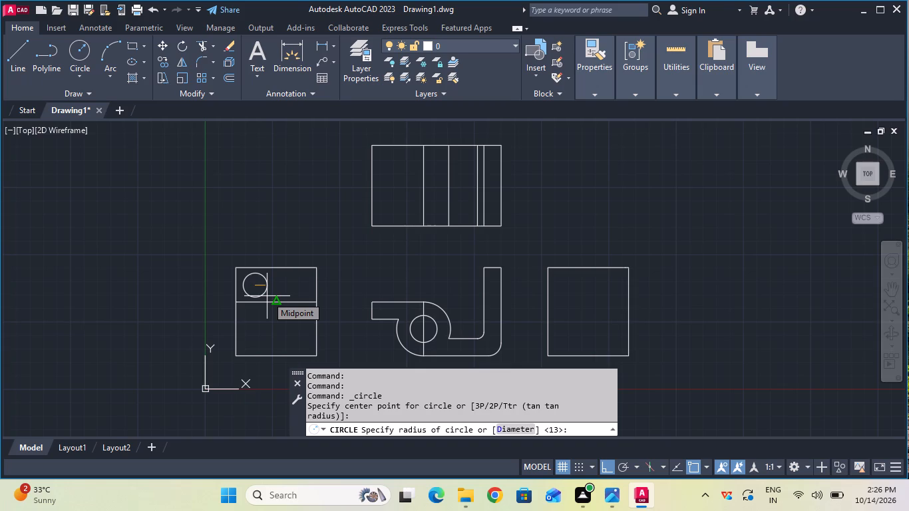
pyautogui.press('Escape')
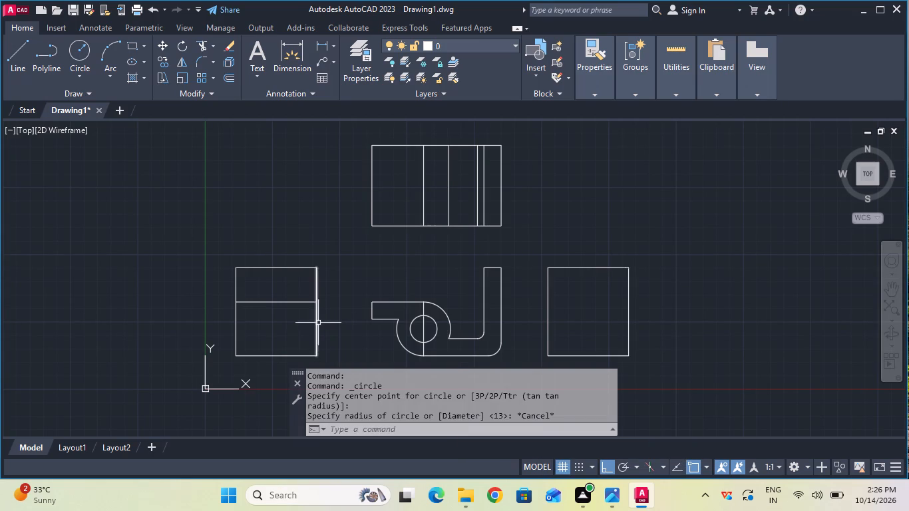
# Offset both vertical edges of the side view left of the profile 15 mm inward, erasing the stray copy outside the rectangle.
pyautogui.scroll(1, 318, 323)
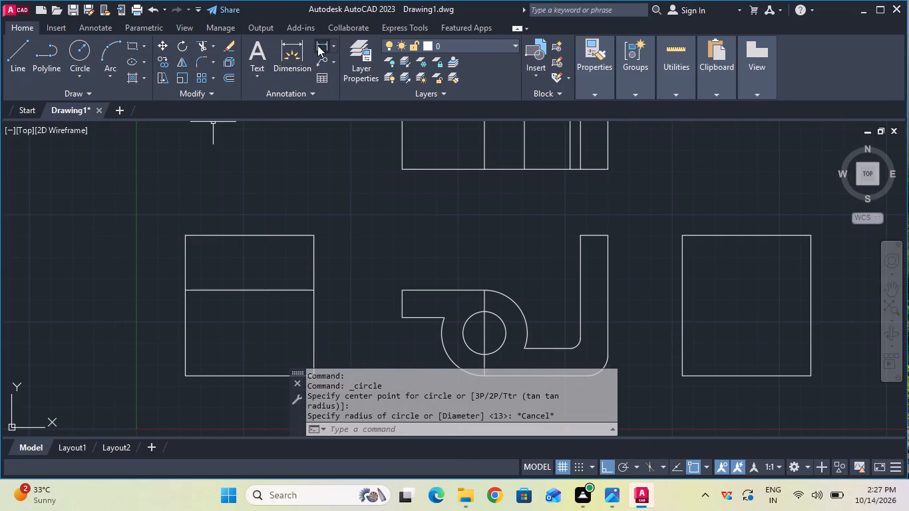
pyautogui.click(236, 77)
pyautogui.click(187, 259)
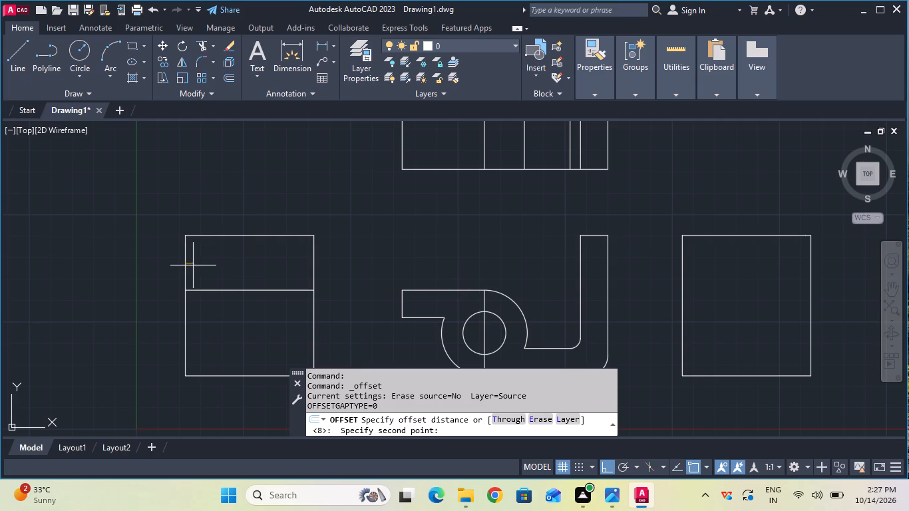
pyautogui.write('15')
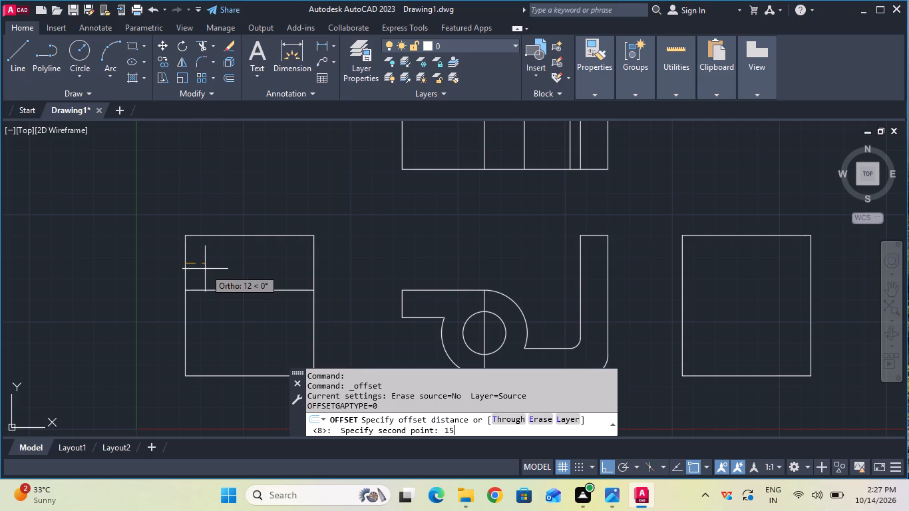
pyautogui.press('Return')
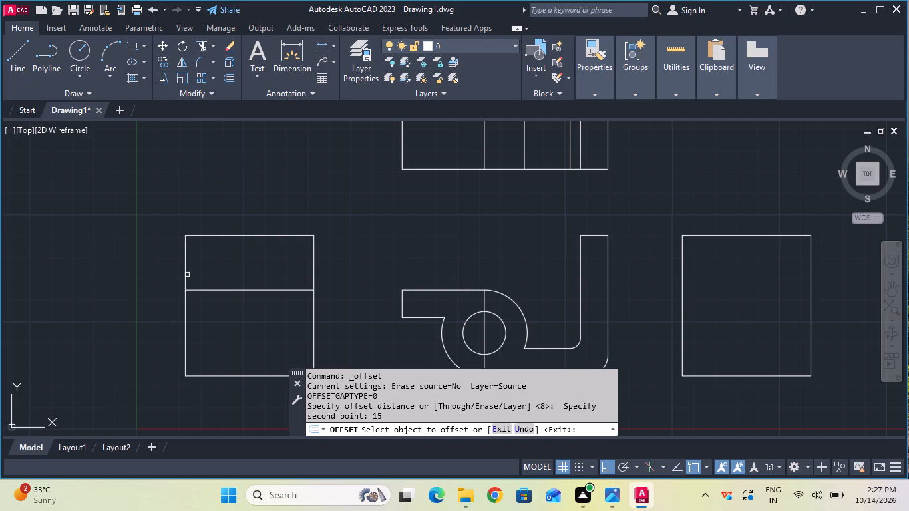
pyautogui.click(184, 277)
pyautogui.click(215, 280)
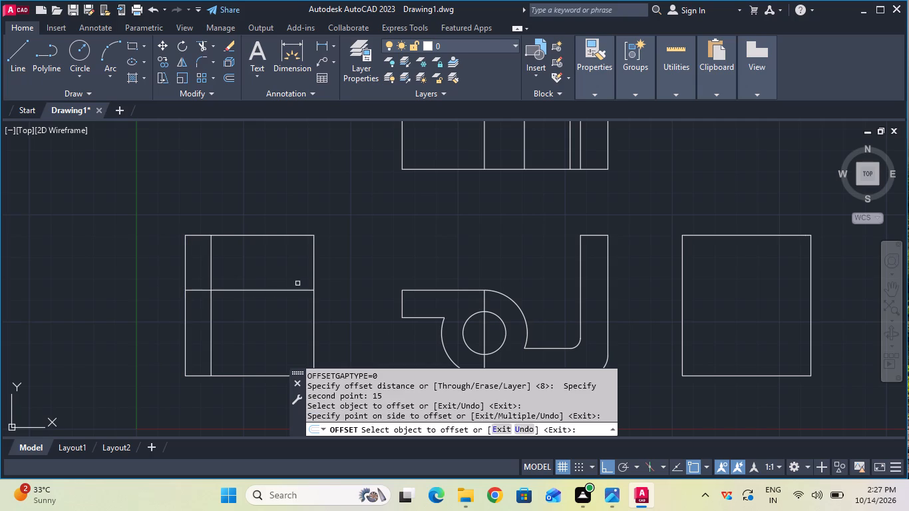
pyautogui.click(315, 284)
pyautogui.click(308, 281)
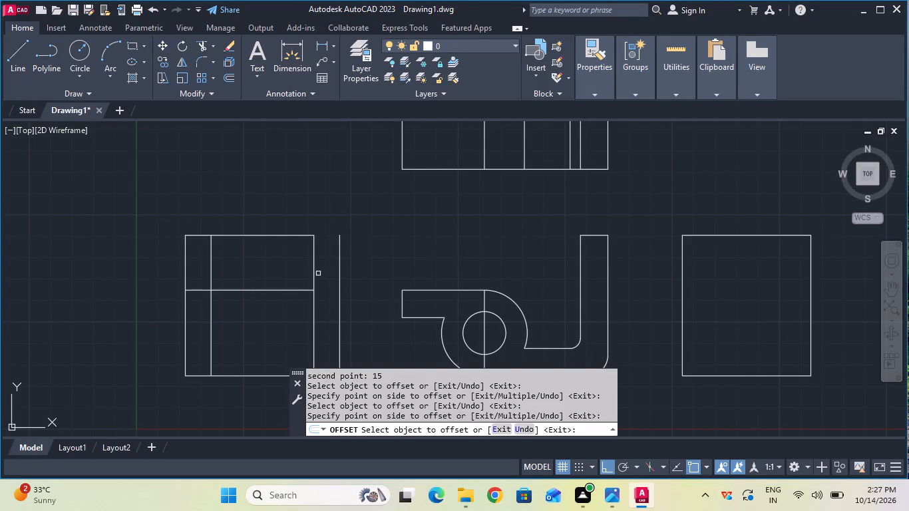
pyautogui.click(314, 274)
pyautogui.click(285, 269)
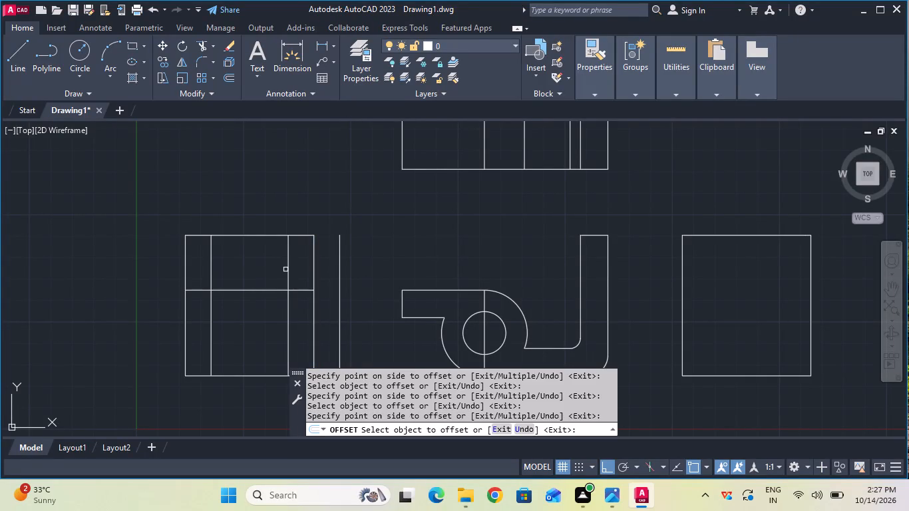
pyautogui.press('Escape')
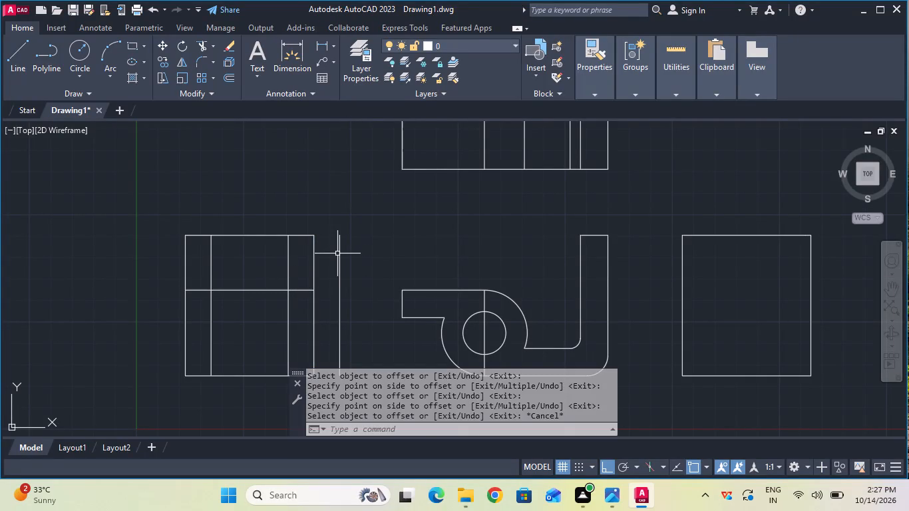
pyautogui.click(341, 254)
pyautogui.press('Delete')
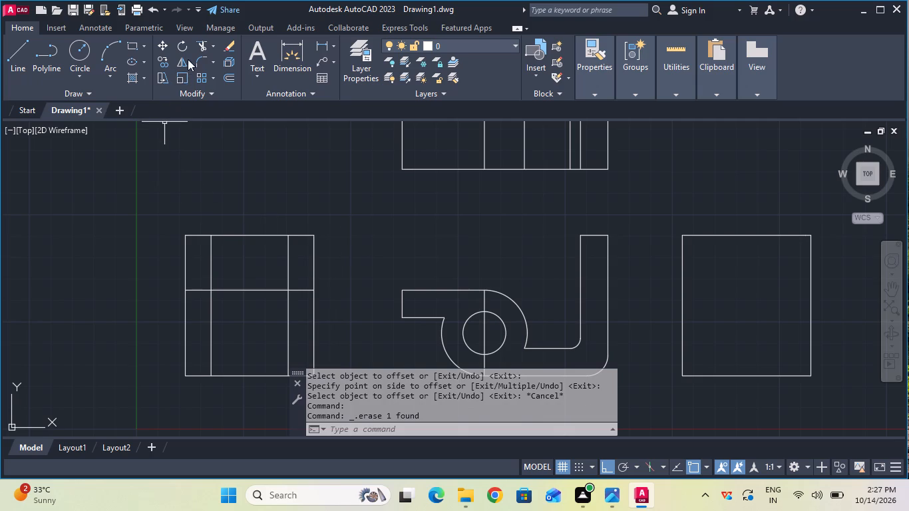
# Offset the upper edge of the side view left of the profile 15 mm downward.
pyautogui.click(227, 82)
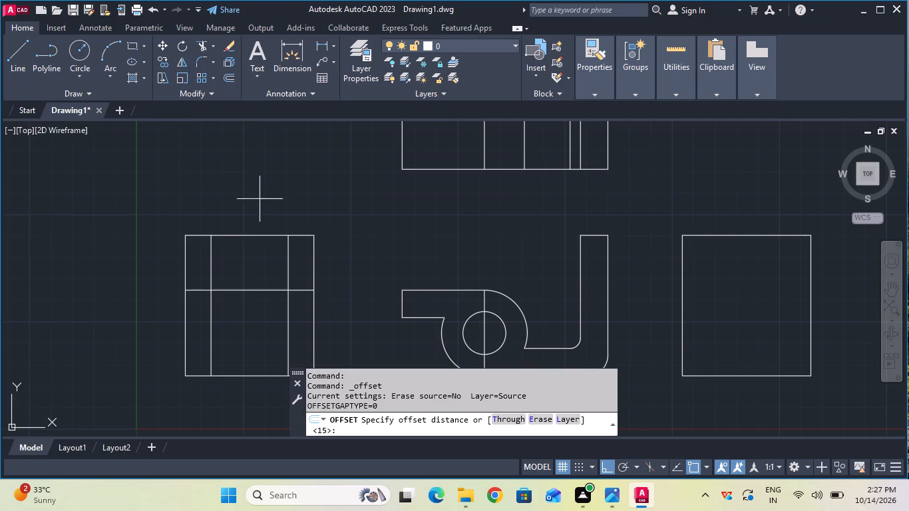
pyautogui.click(254, 234)
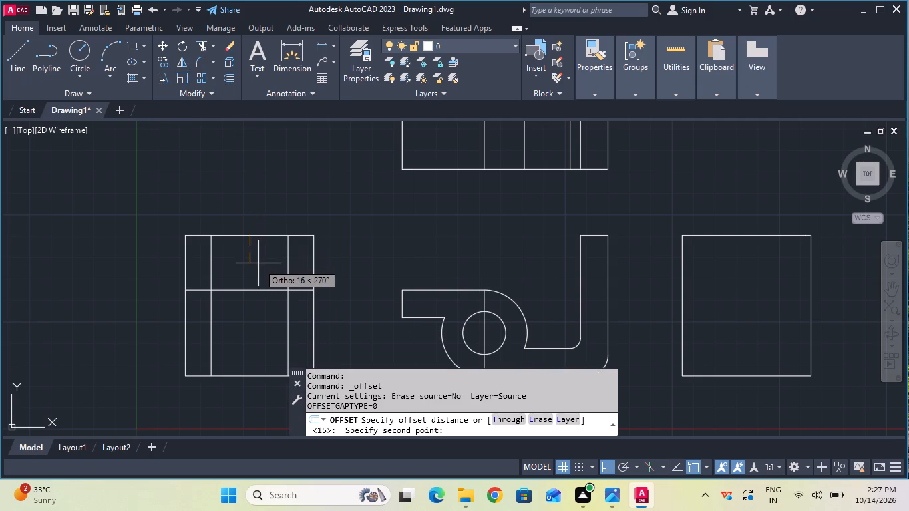
pyautogui.press('1')
pyautogui.press('5')
pyautogui.press('Return')
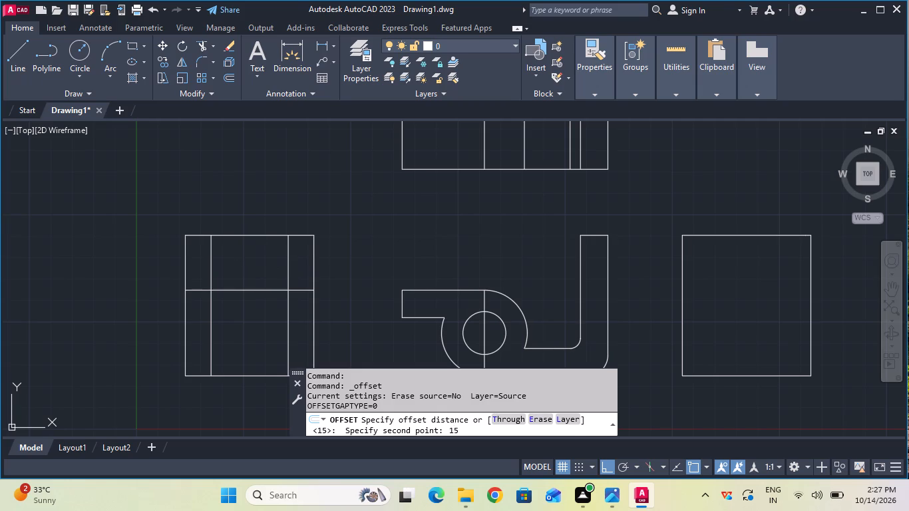
pyautogui.click(257, 235)
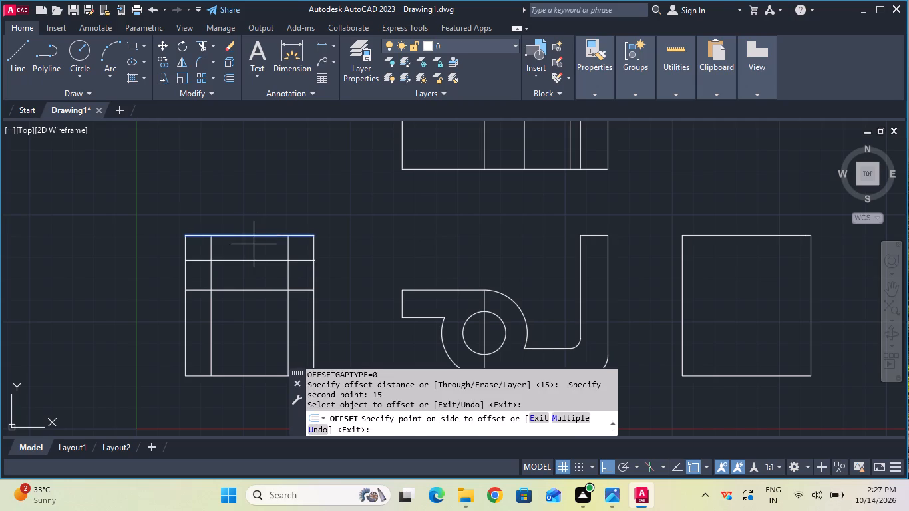
pyautogui.click(252, 251)
pyautogui.press('Escape')
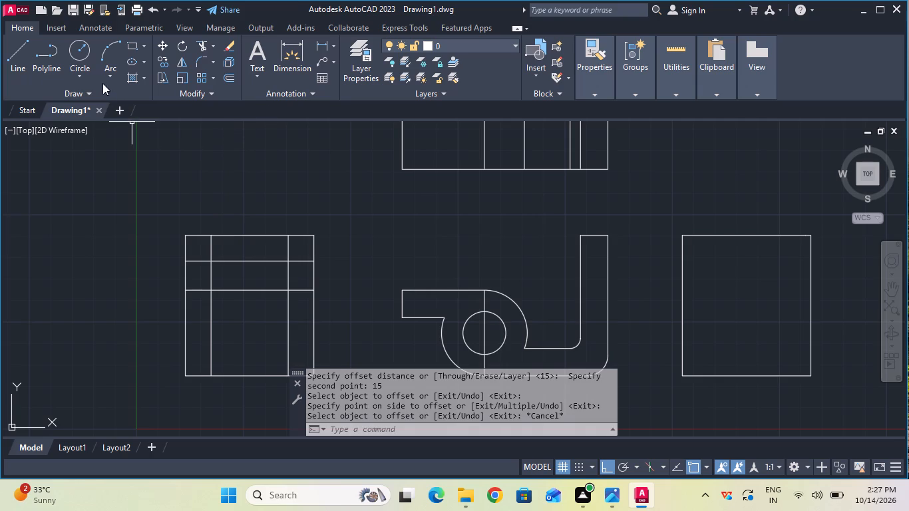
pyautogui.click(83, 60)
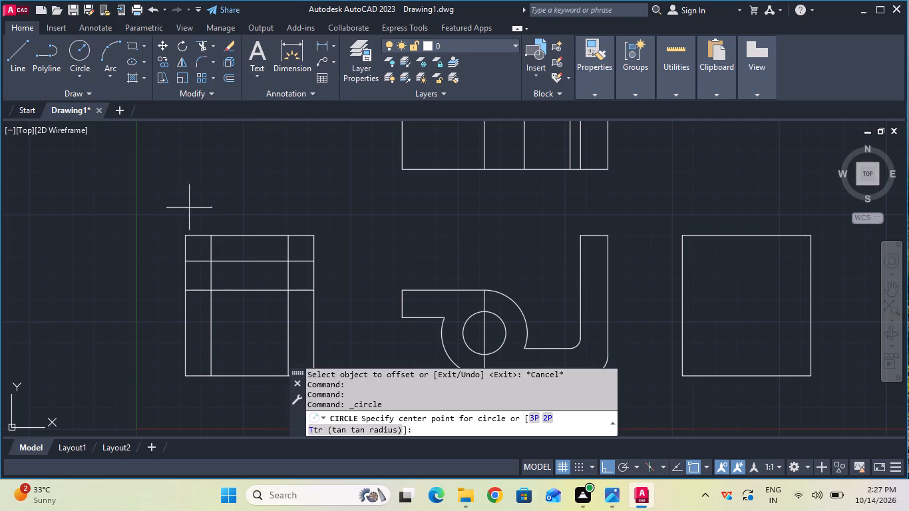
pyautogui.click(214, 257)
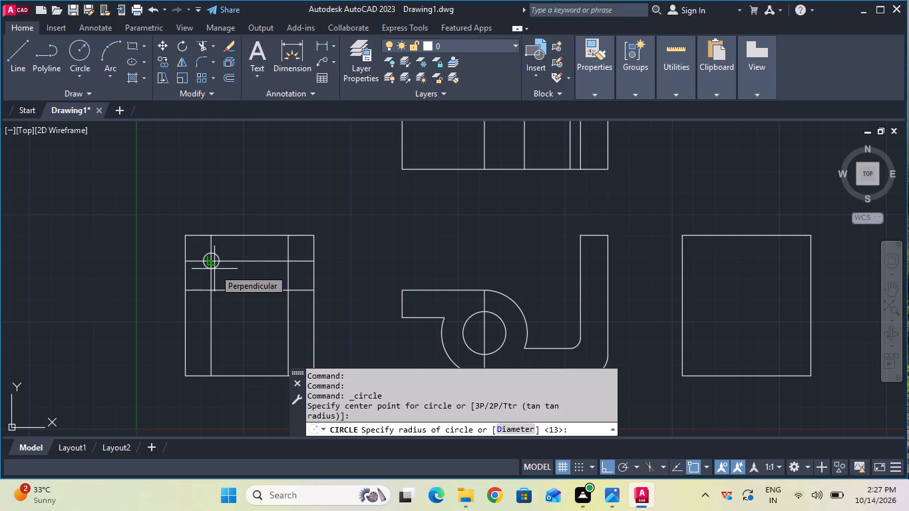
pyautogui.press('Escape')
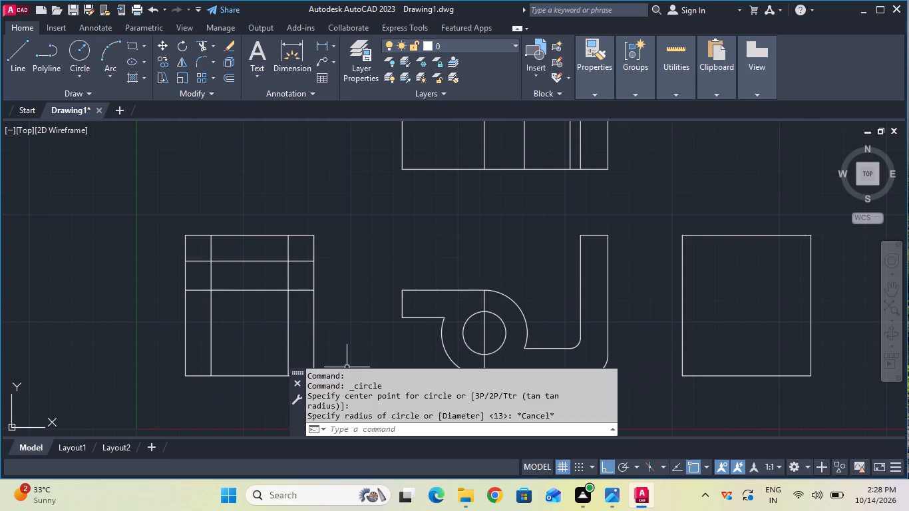
# Erase the two inner vertical offset lines from the side view left of the profile.
pyautogui.click(210, 315)
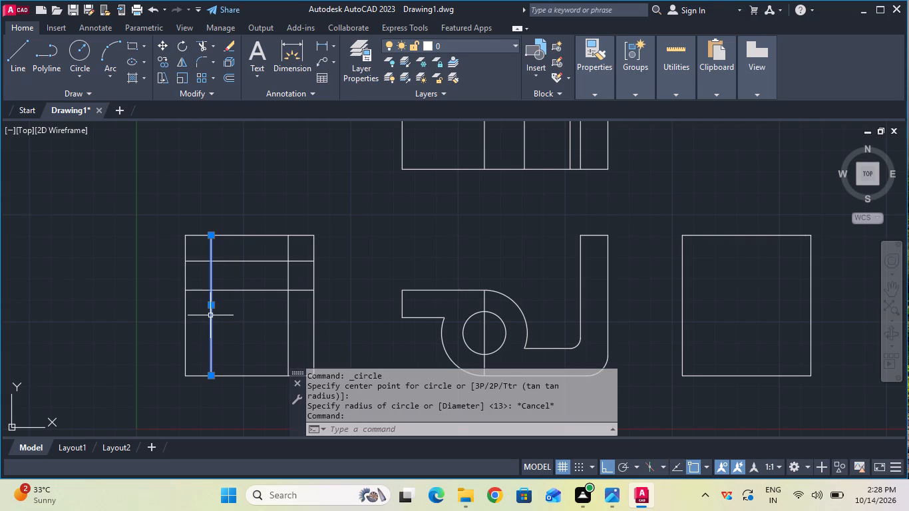
pyautogui.press('Delete')
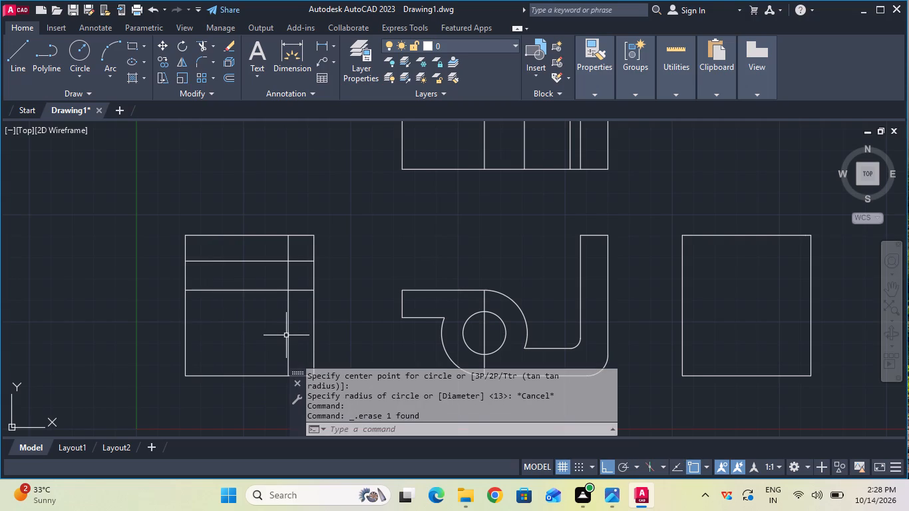
pyautogui.click(287, 333)
pyautogui.press('Delete')
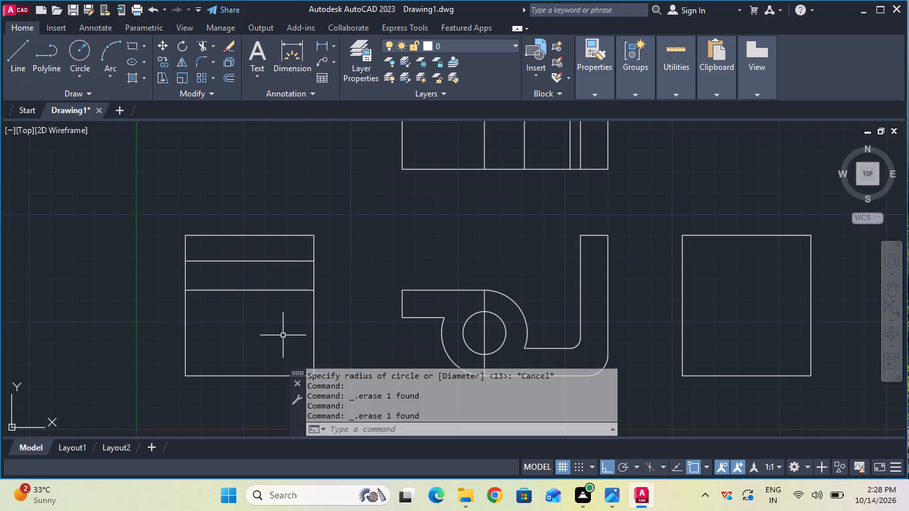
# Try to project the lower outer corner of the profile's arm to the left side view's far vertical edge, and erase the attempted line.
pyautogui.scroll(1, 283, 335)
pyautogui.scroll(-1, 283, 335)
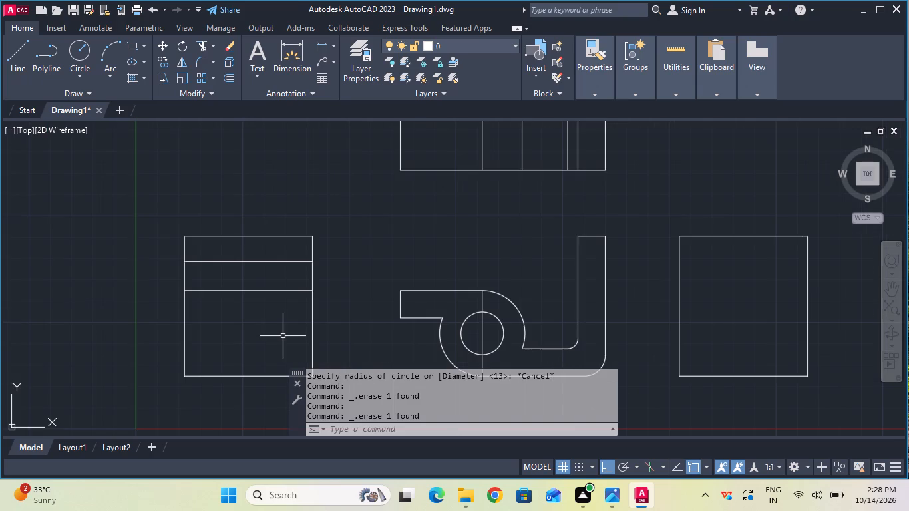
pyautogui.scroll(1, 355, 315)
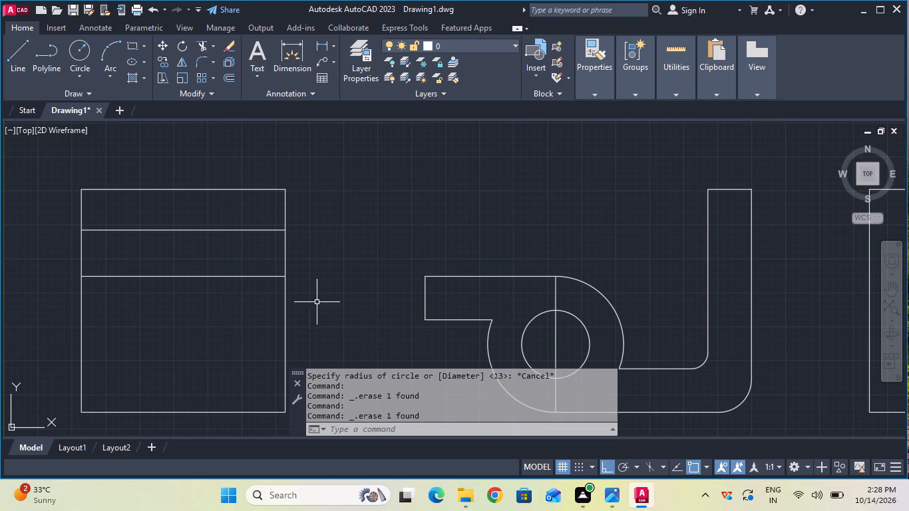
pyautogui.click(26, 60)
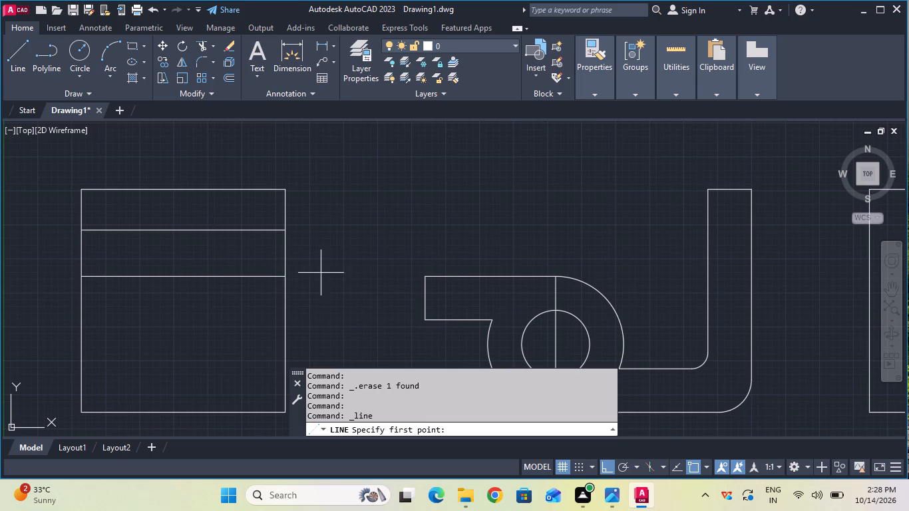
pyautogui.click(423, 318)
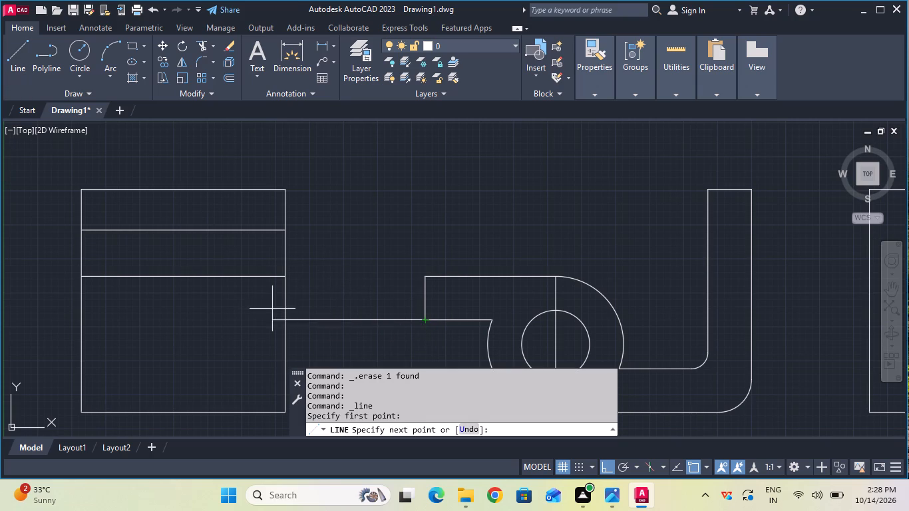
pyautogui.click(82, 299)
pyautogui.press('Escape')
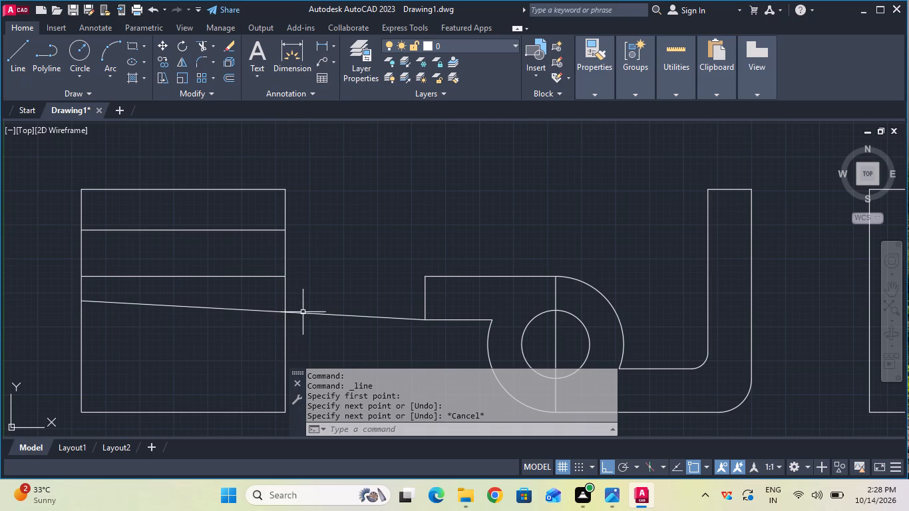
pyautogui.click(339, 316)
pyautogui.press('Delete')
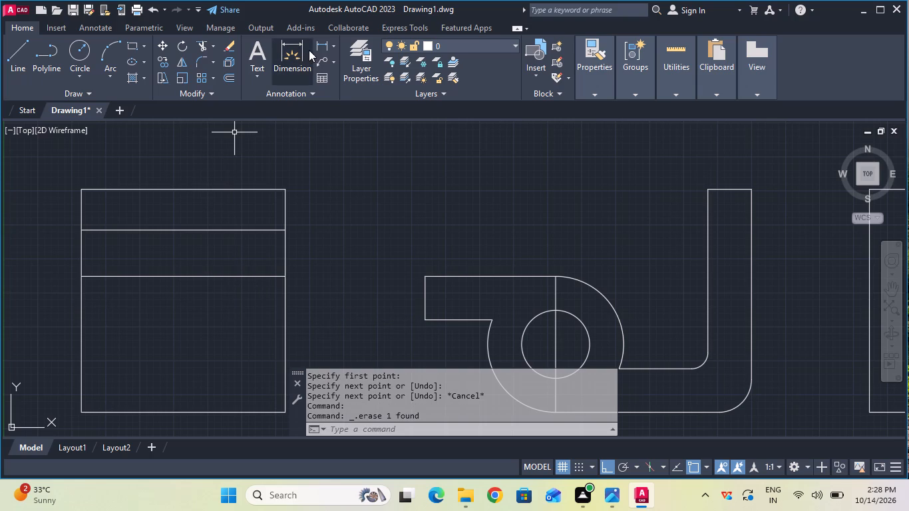
# Offset the left side view's lower inner horizontal line, level with the profile arm's upper edge, 16 mm downward.
pyautogui.click(232, 83)
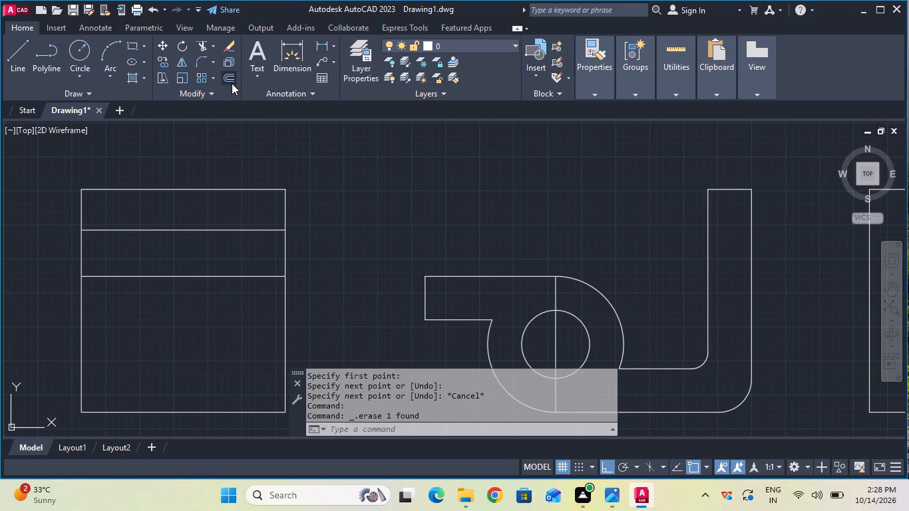
pyautogui.click(185, 275)
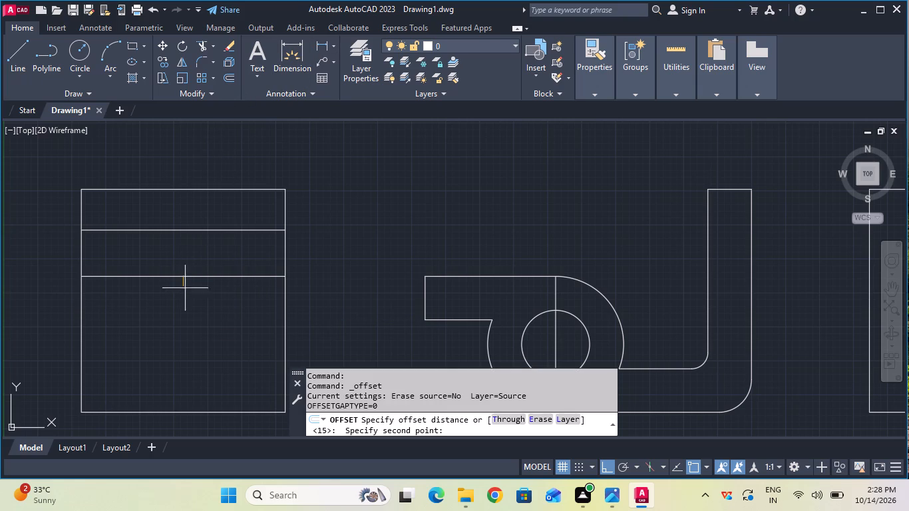
pyautogui.write('16')
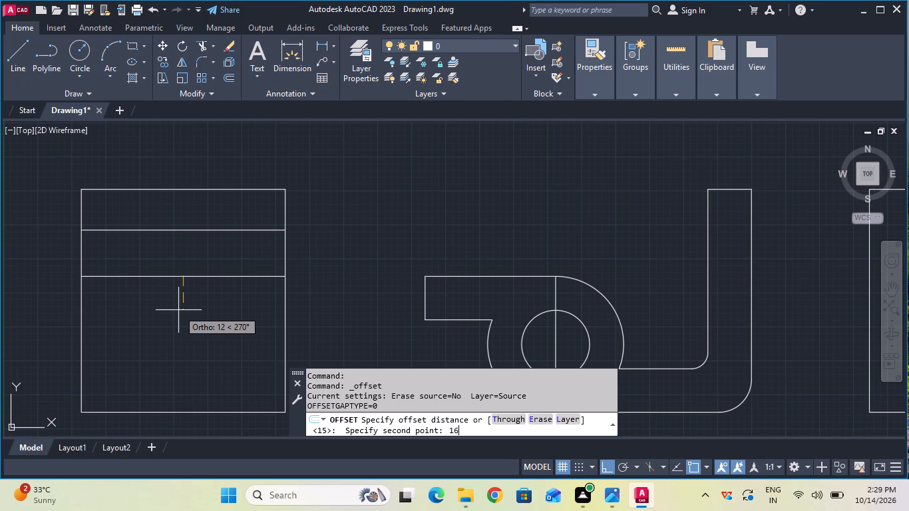
pyautogui.click(178, 310)
pyautogui.press('Return')
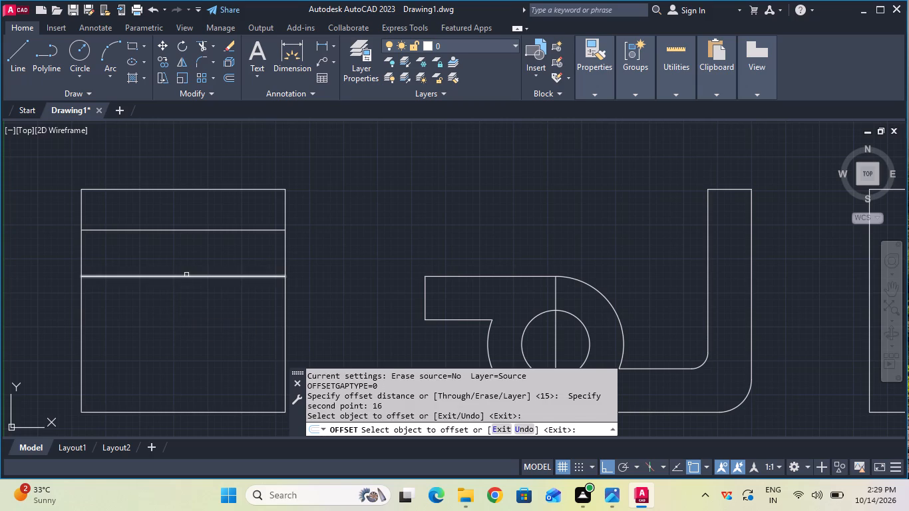
pyautogui.click(186, 275)
pyautogui.click(188, 291)
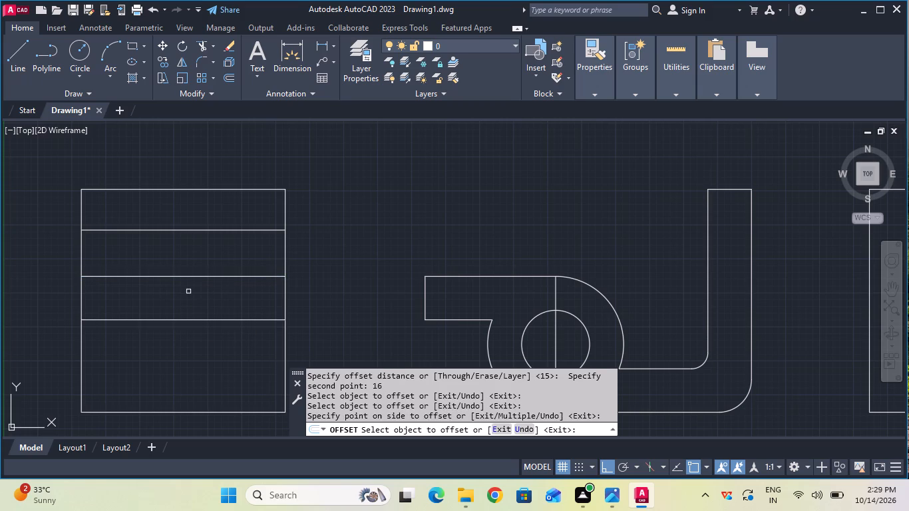
pyautogui.press('Escape')
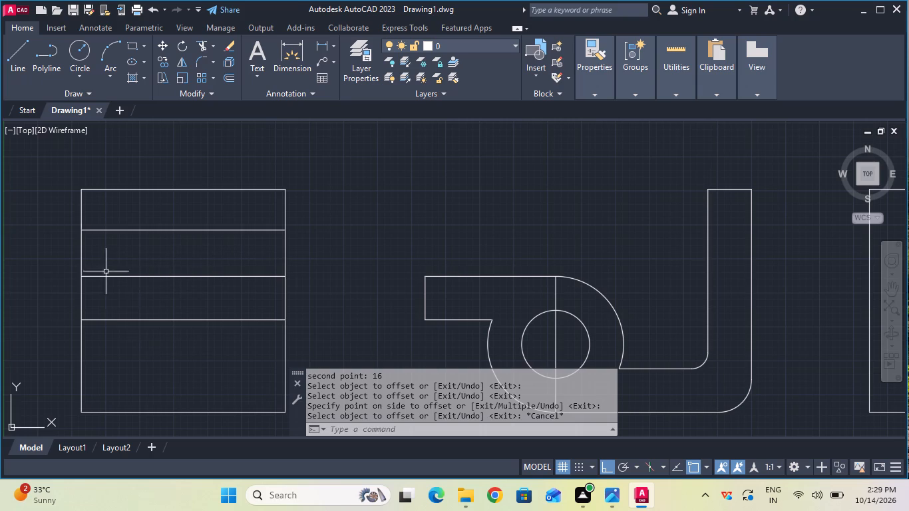
# Draw a vertical centre line in the left side view from the bottom edge's midpoint up to the uppermost inner horizontal line.
pyautogui.click(17, 67)
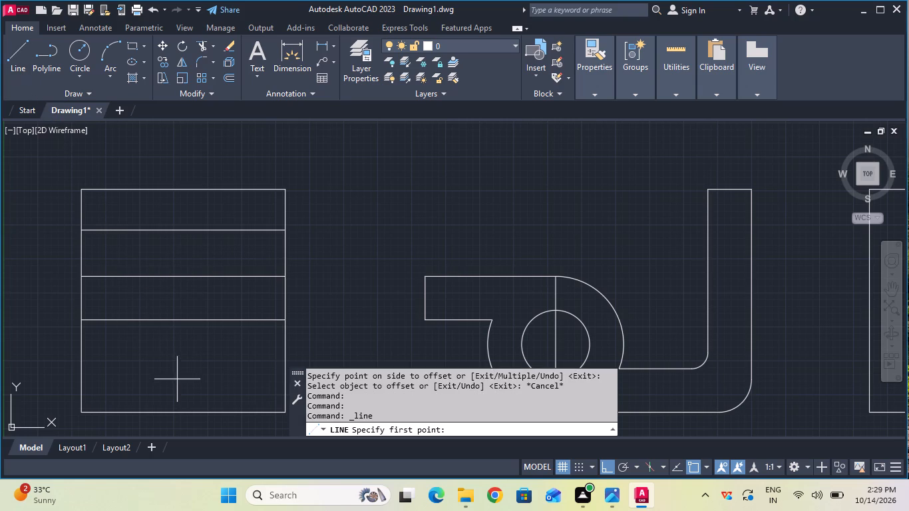
pyautogui.click(187, 411)
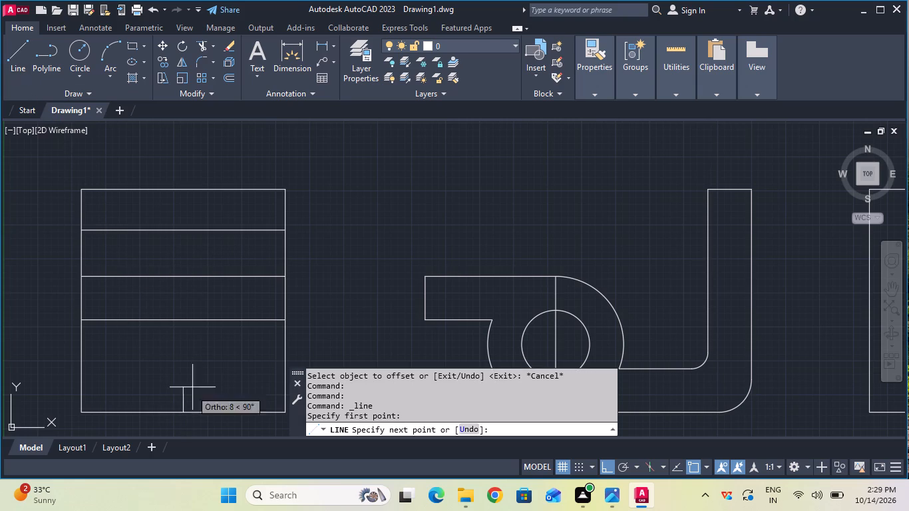
pyautogui.click(187, 231)
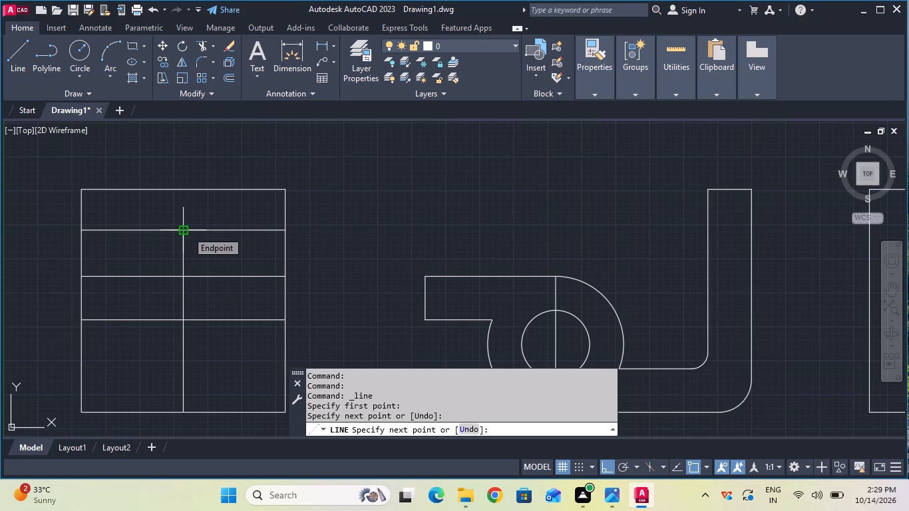
pyautogui.press('Escape')
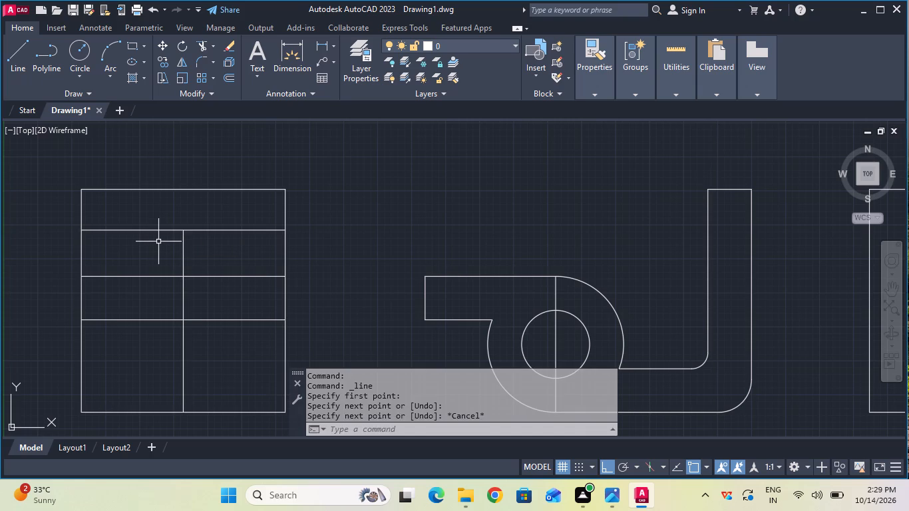
# Offset the left side view's vertical centre line 22 mm to both sides.
pyautogui.click(232, 81)
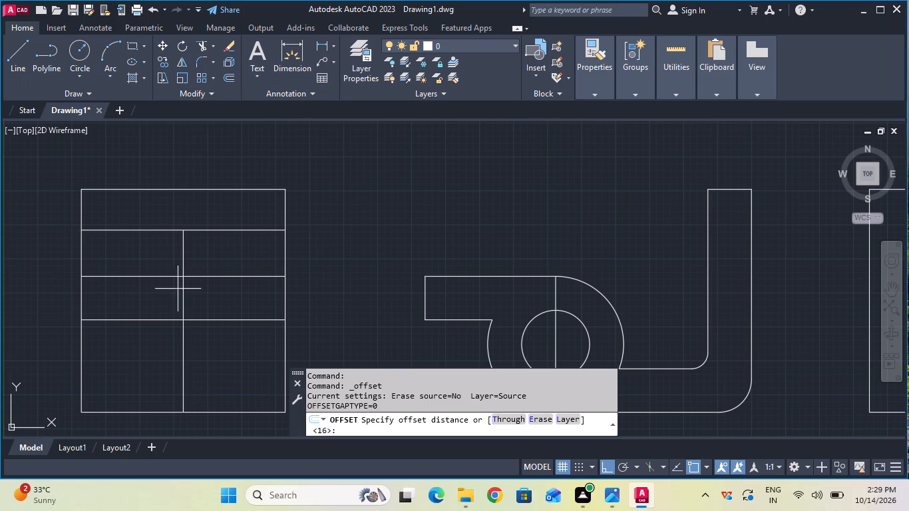
pyautogui.click(184, 317)
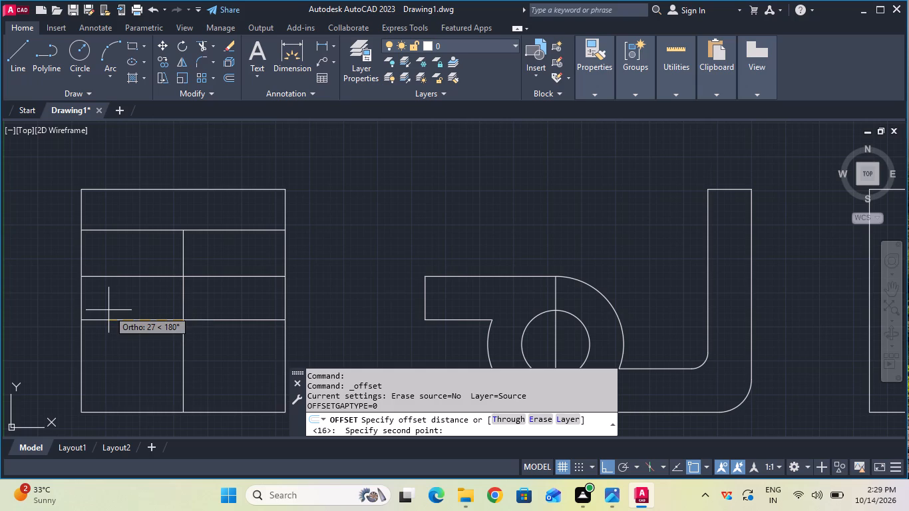
pyautogui.write('22')
pyautogui.press('Return')
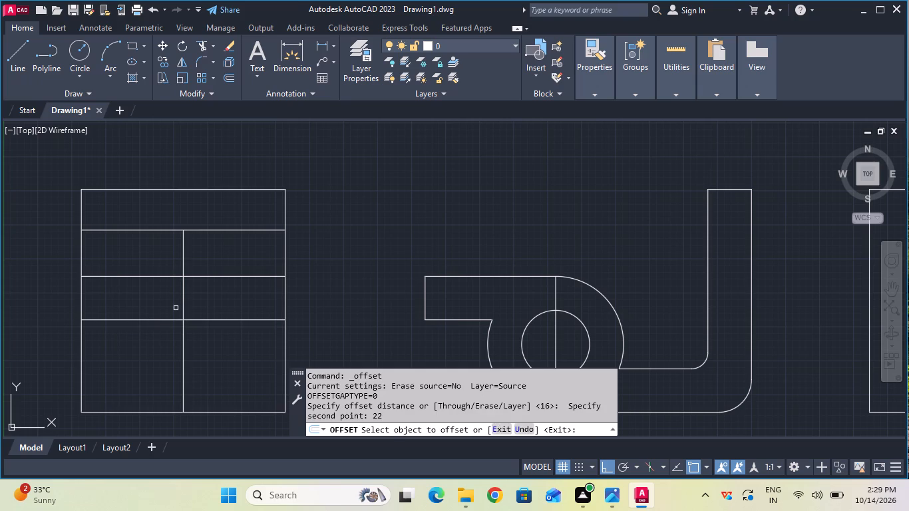
pyautogui.click(183, 305)
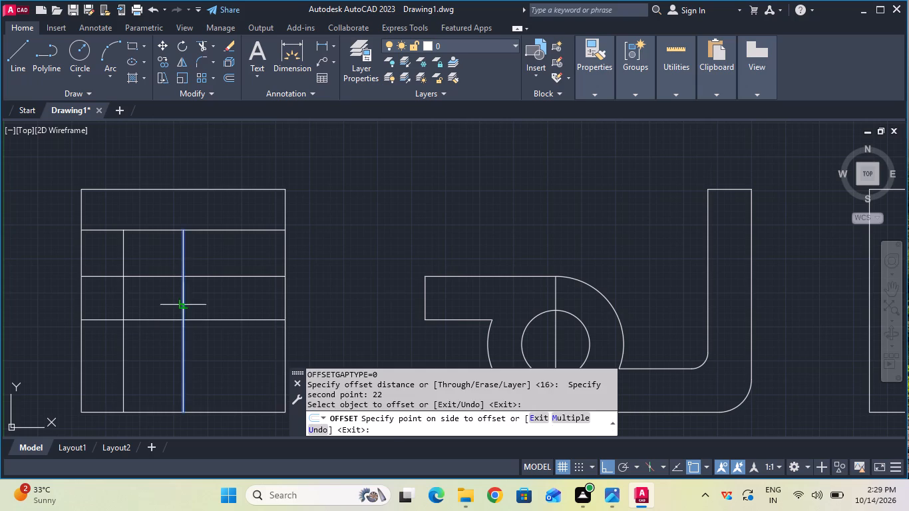
pyautogui.click(137, 293)
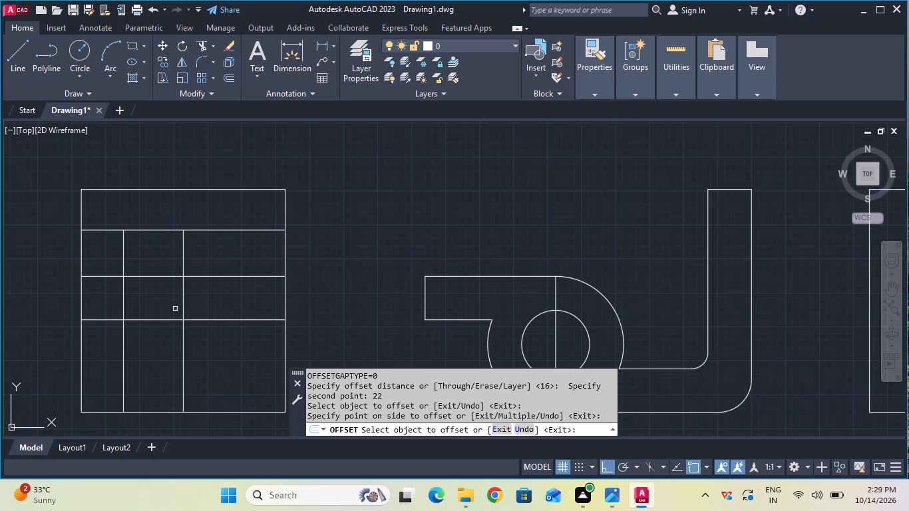
pyautogui.click(182, 309)
pyautogui.click(212, 313)
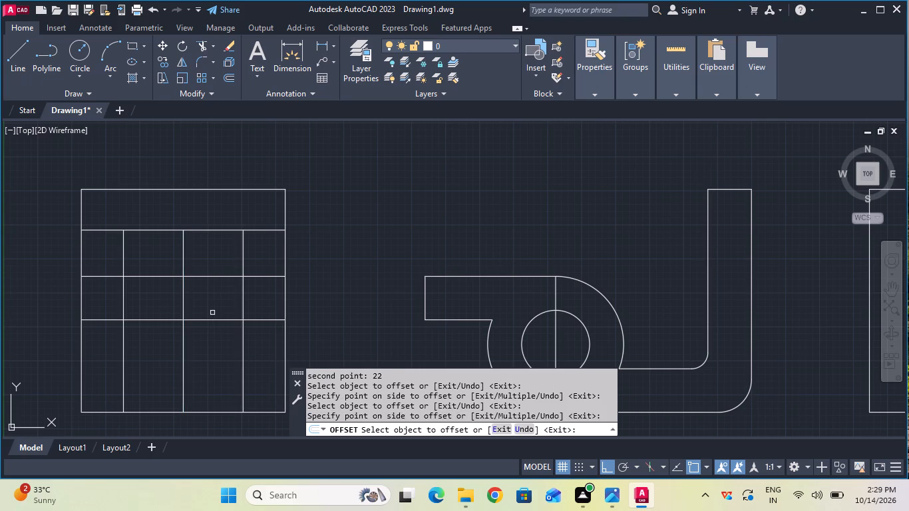
pyautogui.press('Escape')
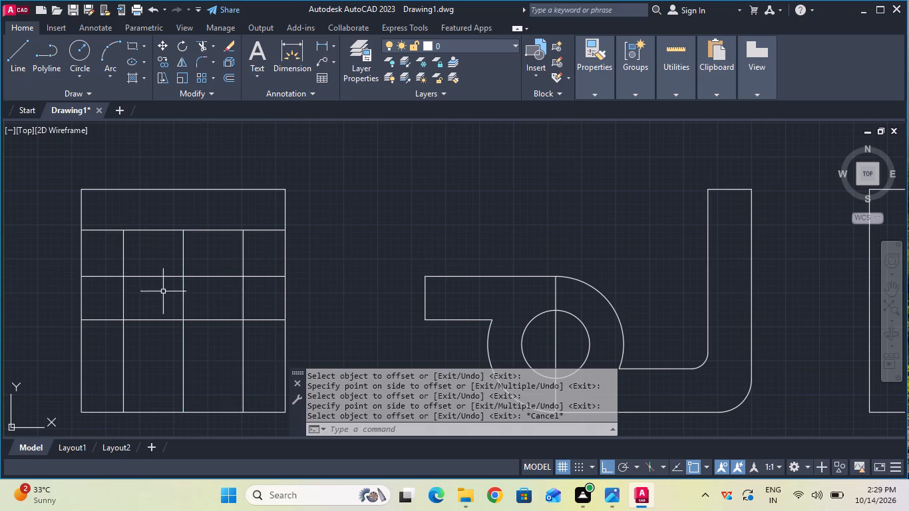
# Erase the offset copy on the left of the side view's centre line.
pyautogui.click(227, 51)
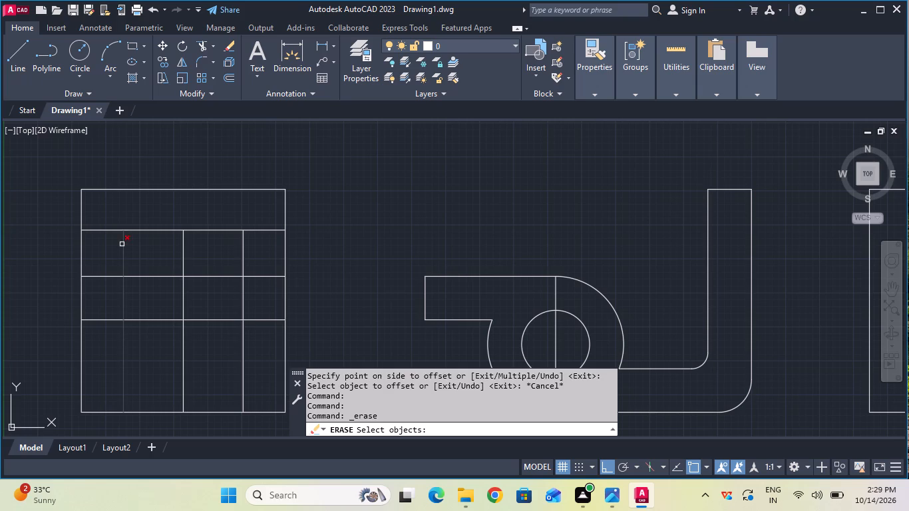
pyautogui.click(122, 244)
pyautogui.press('Return')
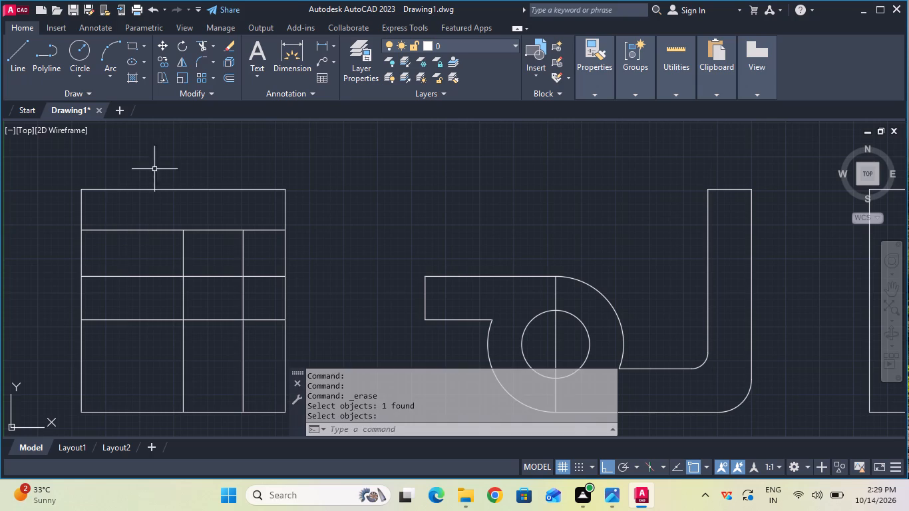
pyautogui.click(228, 51)
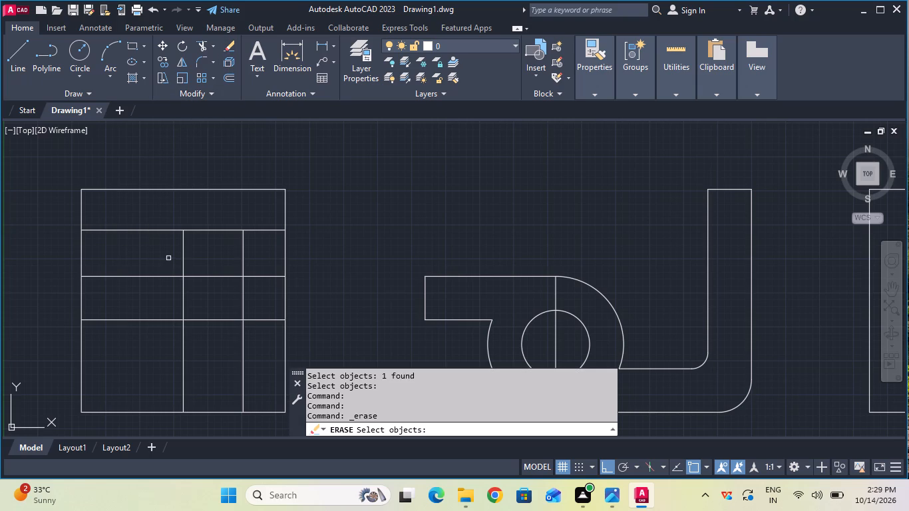
pyautogui.press('Escape')
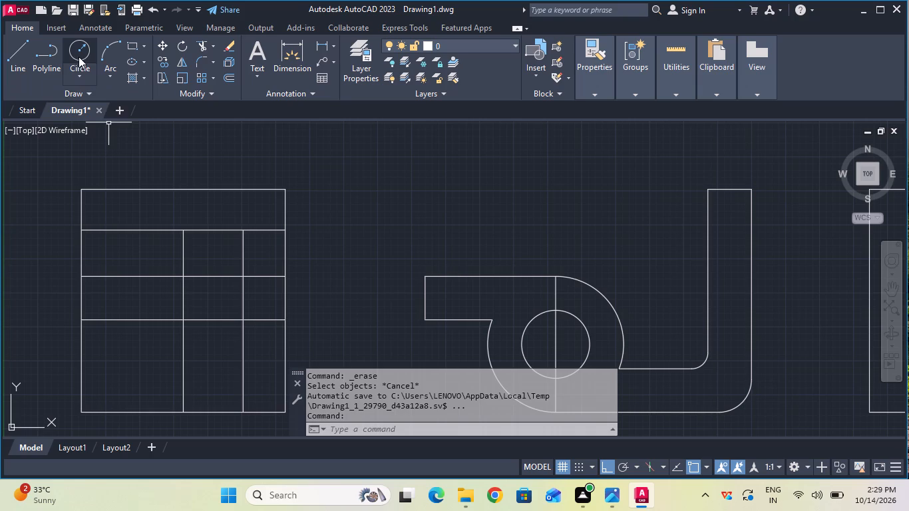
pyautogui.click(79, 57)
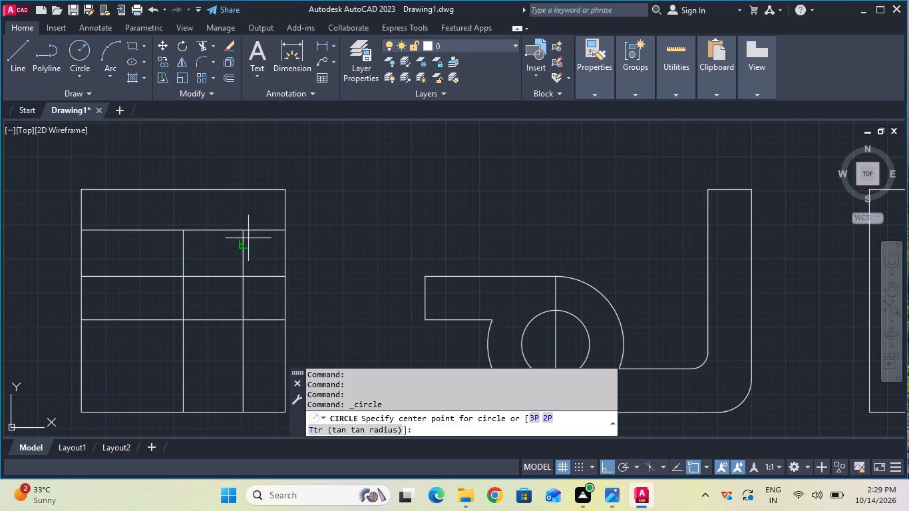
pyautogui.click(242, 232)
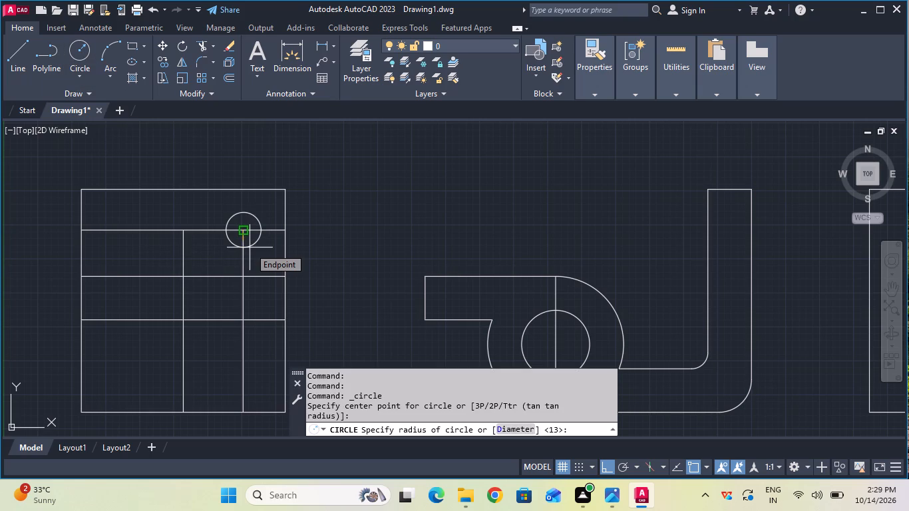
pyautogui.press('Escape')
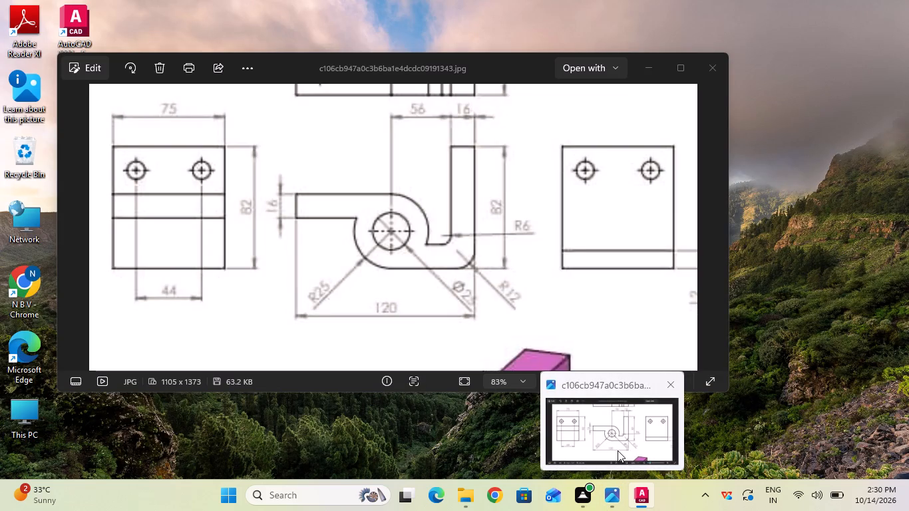
# Draw a circle of radius 6 mm in the left side view, centred on the upper end of the offset vertical construction line.
pyautogui.click(618, 450)
pyautogui.scroll(-2, 609, 350)
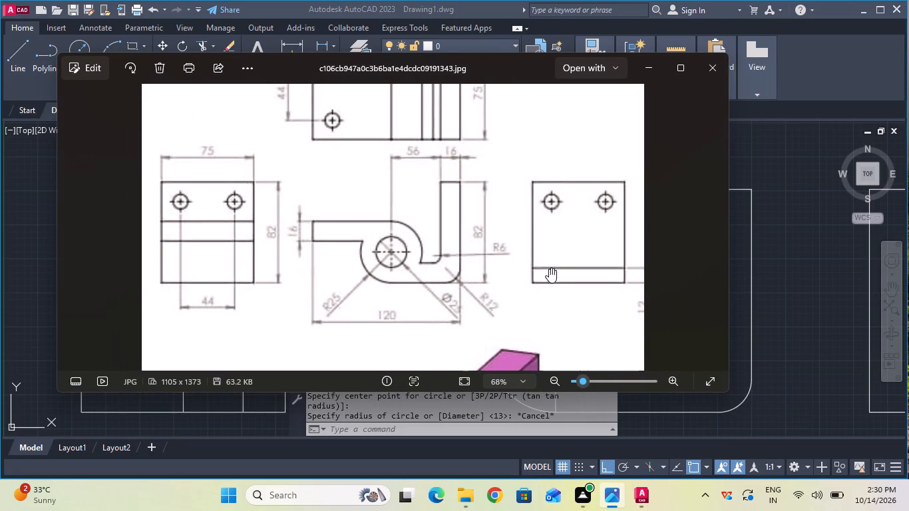
pyautogui.moveTo(548, 267); pyautogui.dragTo(545, 349, button='middle')
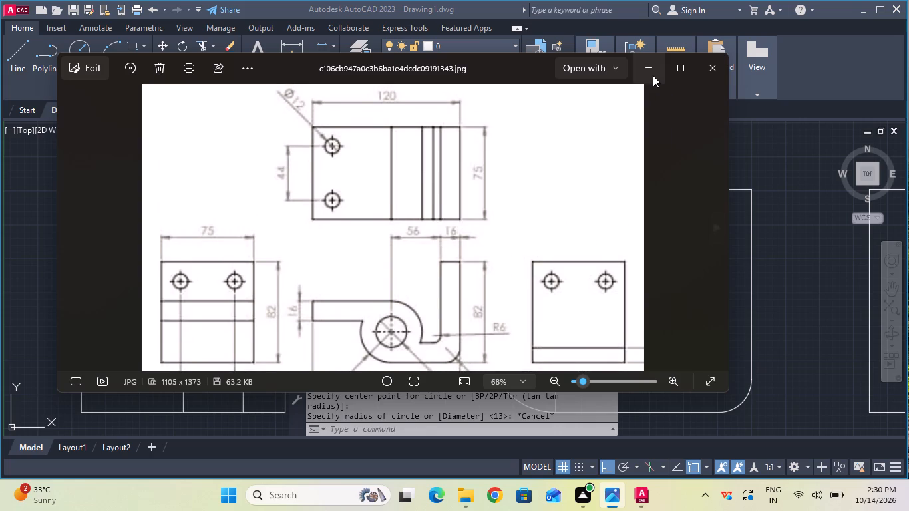
pyautogui.click(653, 75)
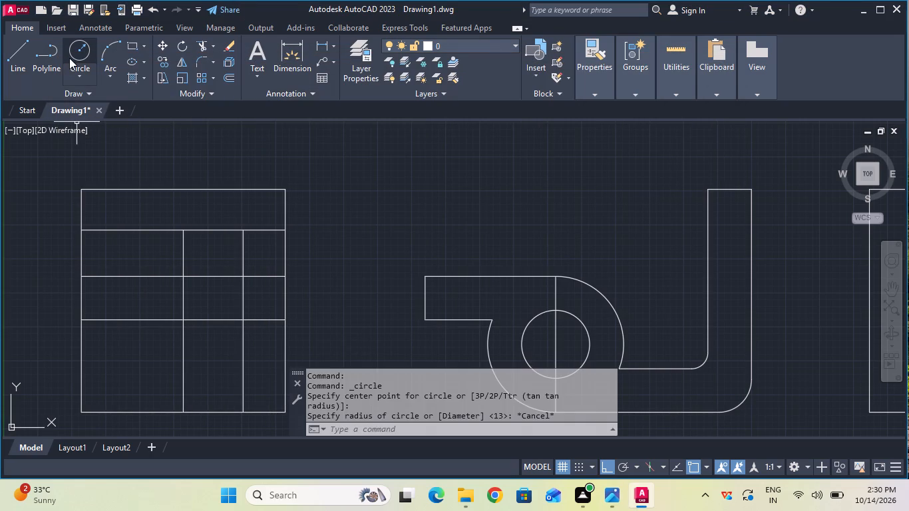
pyautogui.click(70, 57)
pyautogui.click(243, 236)
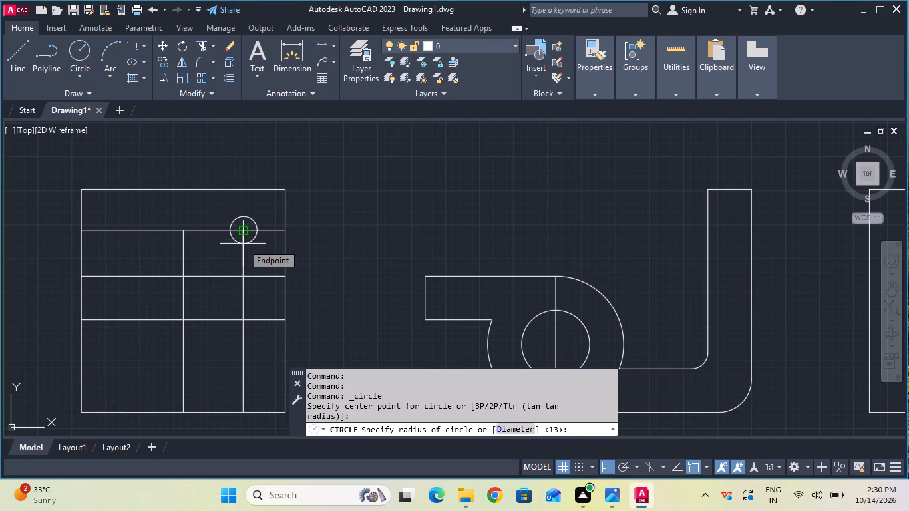
pyautogui.press('6')
pyautogui.press('Return')
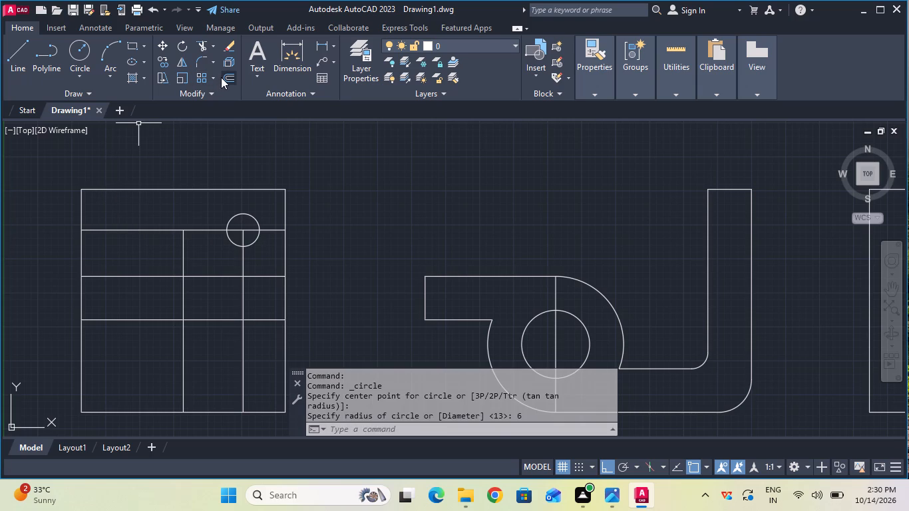
# Copy the left side view's hole circle 44 mm horizontally to the left, using its centre as base point.
pyautogui.click(167, 63)
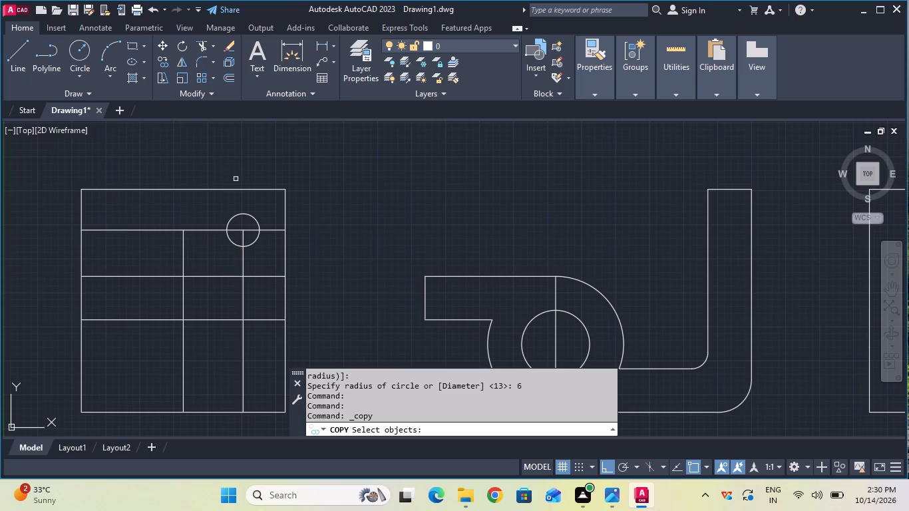
pyautogui.click(239, 214)
pyautogui.press('Return')
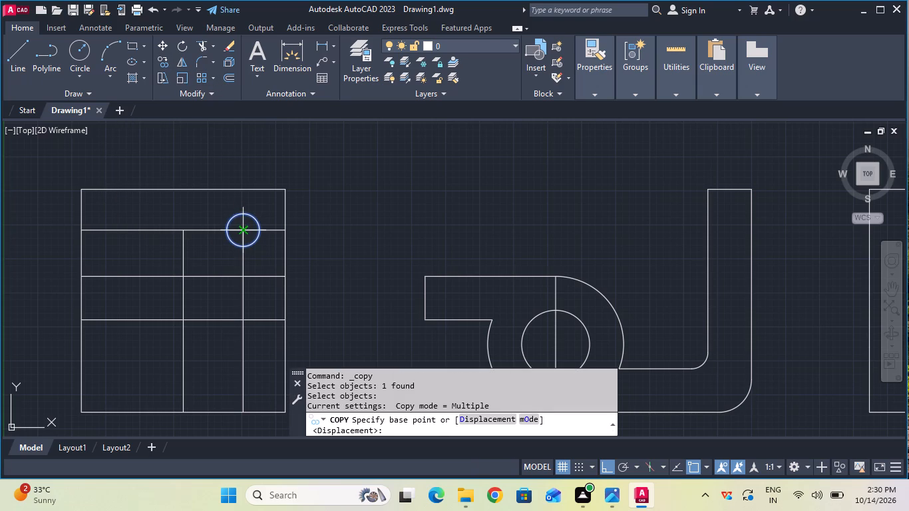
pyautogui.click(244, 231)
pyautogui.write('44')
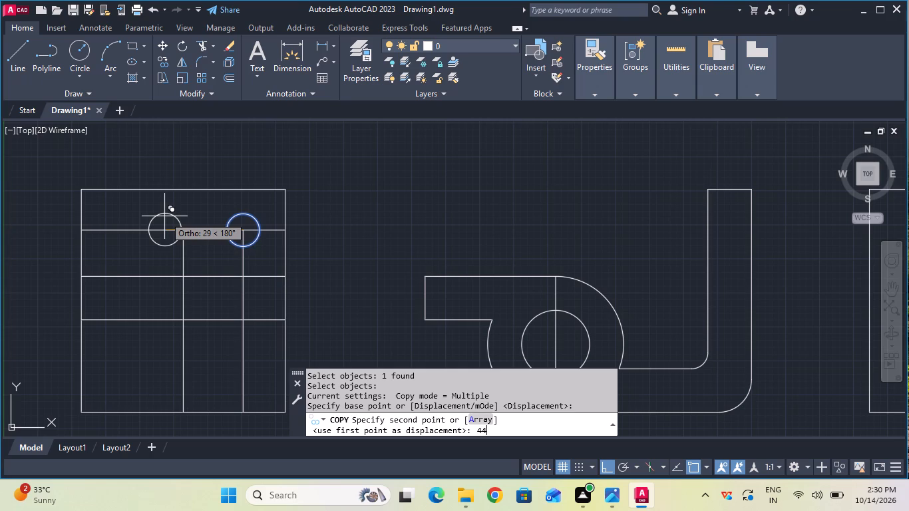
pyautogui.press('Return')
pyautogui.press('Escape')
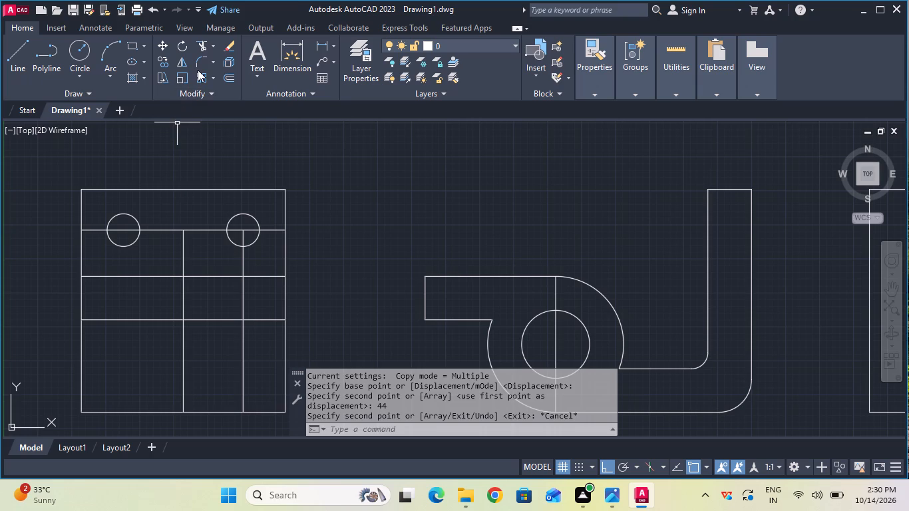
# Erase the left side view's construction lines: the vertical centre line, the horizontal line through the holes and the offset vertical line.
pyautogui.click(222, 51)
pyautogui.click(184, 231)
pyautogui.press('Return')
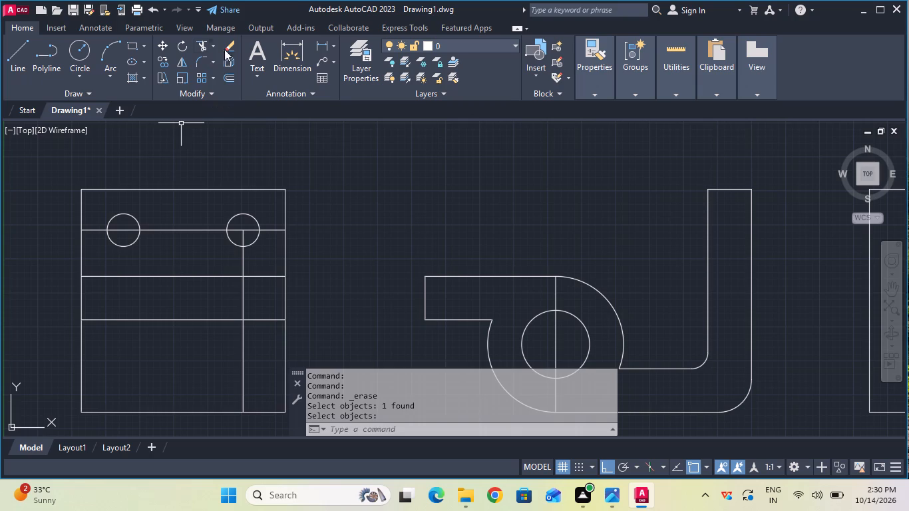
pyautogui.click(232, 49)
pyautogui.click(190, 232)
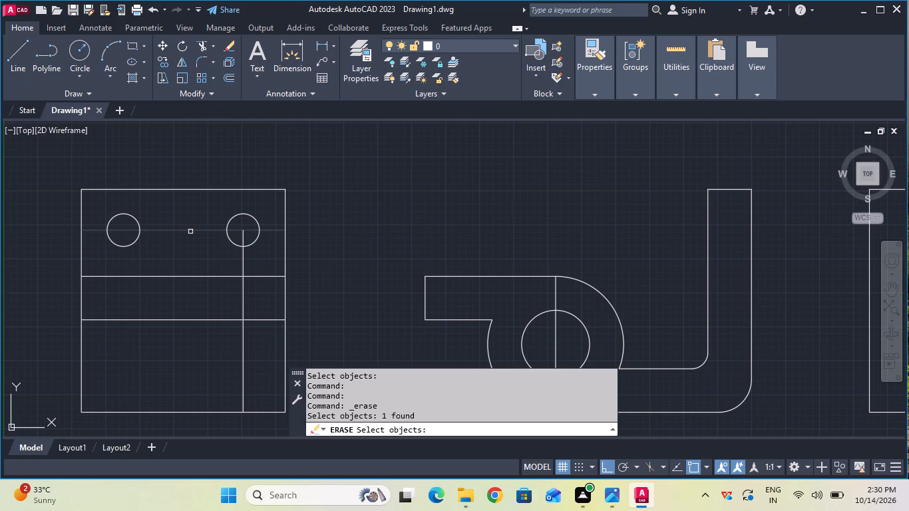
pyautogui.press('Return')
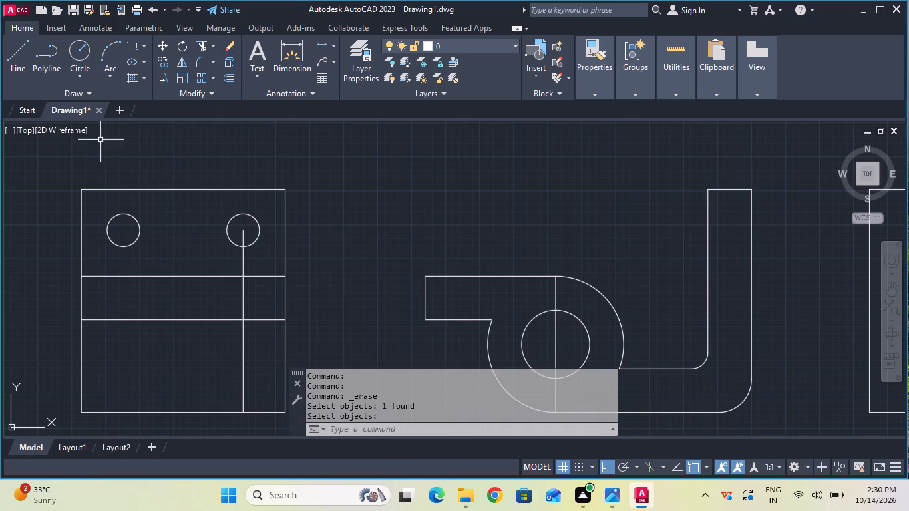
pyautogui.click(228, 49)
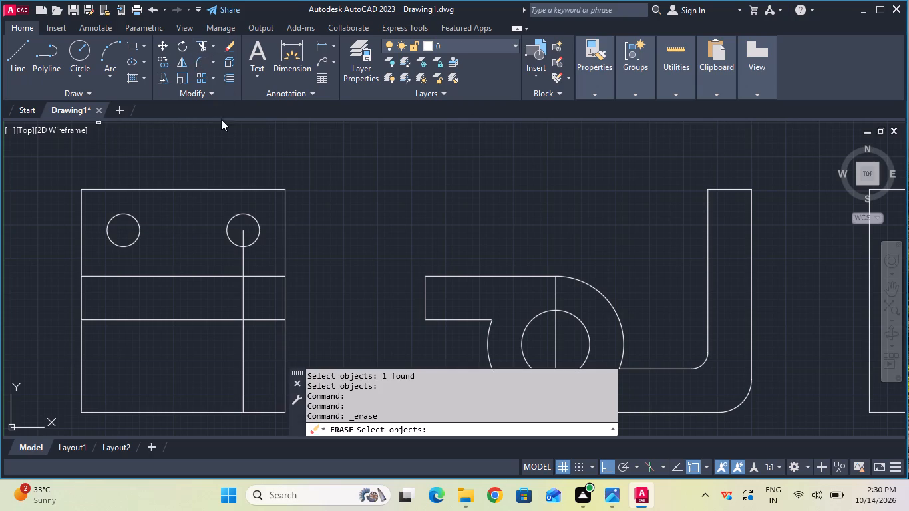
pyautogui.click(244, 267)
pyautogui.press('Return')
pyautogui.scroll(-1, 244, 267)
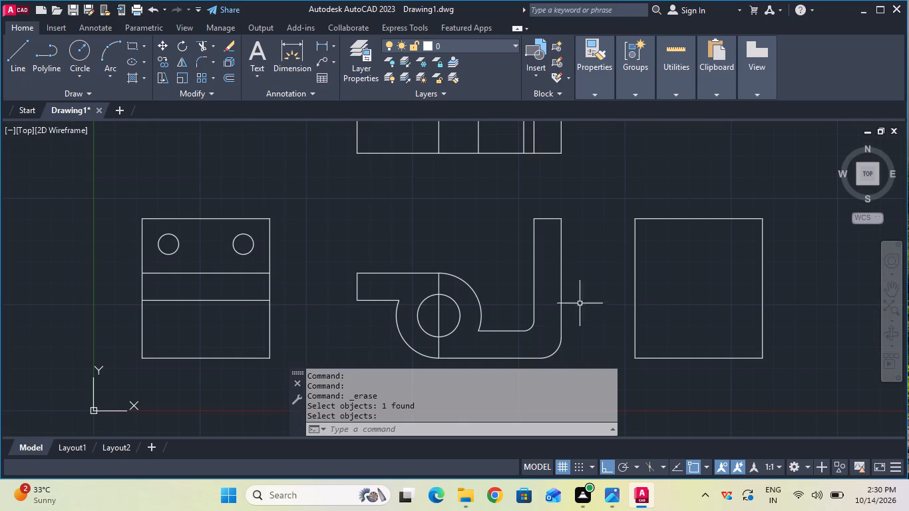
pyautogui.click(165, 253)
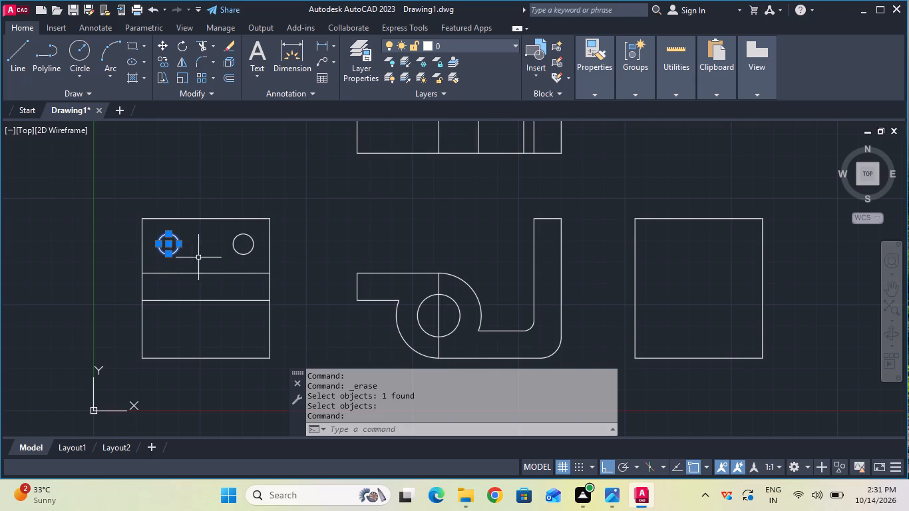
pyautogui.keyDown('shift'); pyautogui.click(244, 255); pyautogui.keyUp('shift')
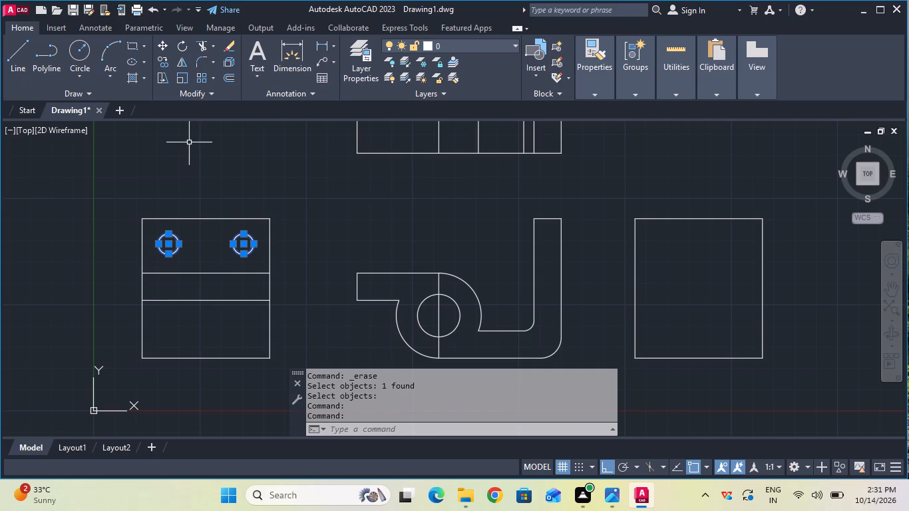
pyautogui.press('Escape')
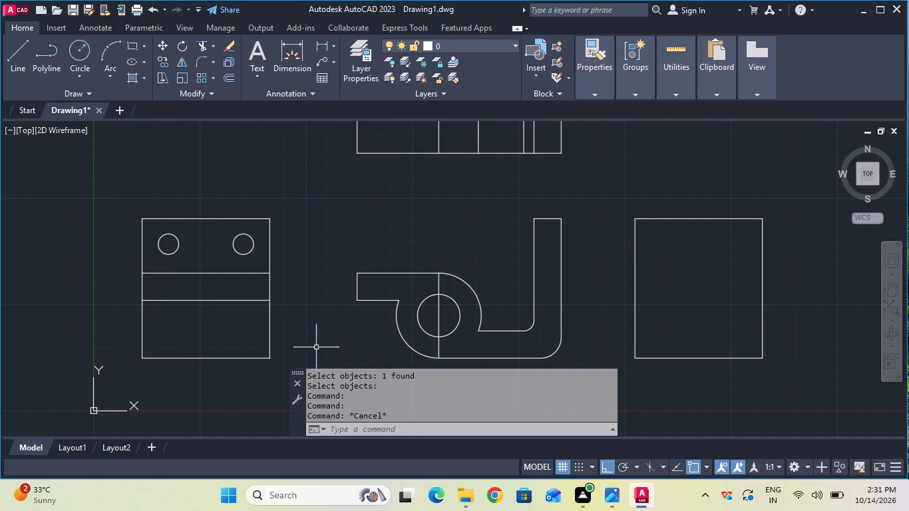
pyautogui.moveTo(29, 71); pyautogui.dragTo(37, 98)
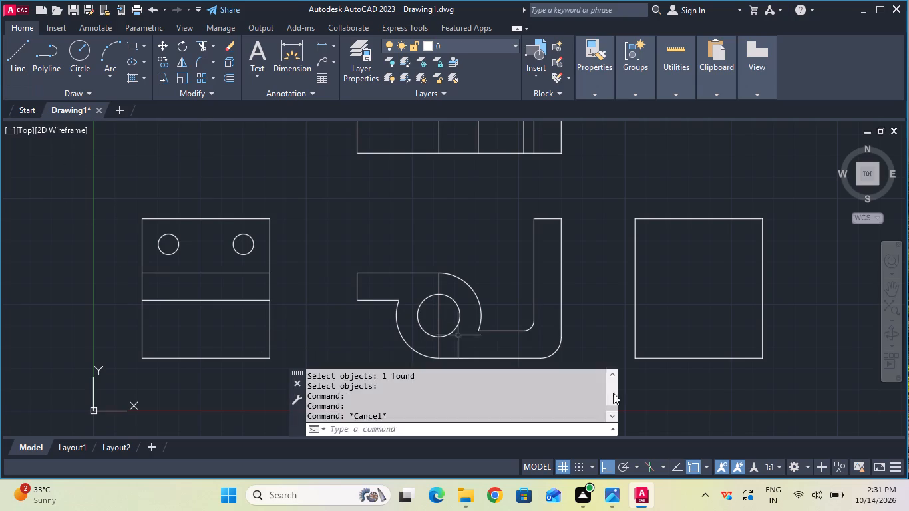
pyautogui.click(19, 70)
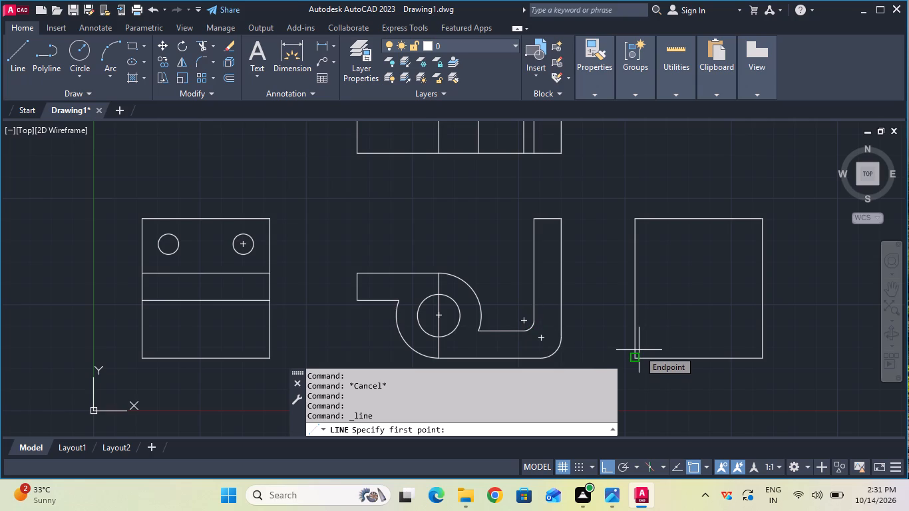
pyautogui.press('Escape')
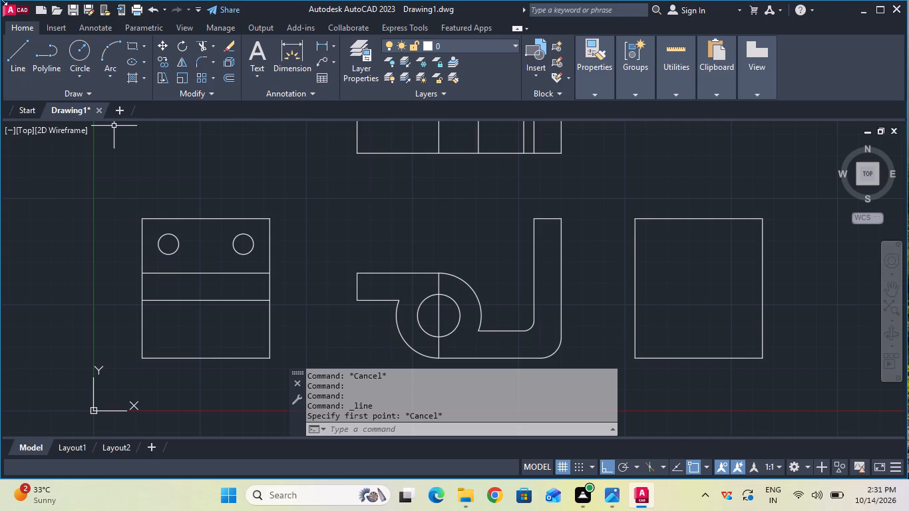
# Offset the bottom edge of the right side view's rectangle 10 mm upward.
pyautogui.click(234, 79)
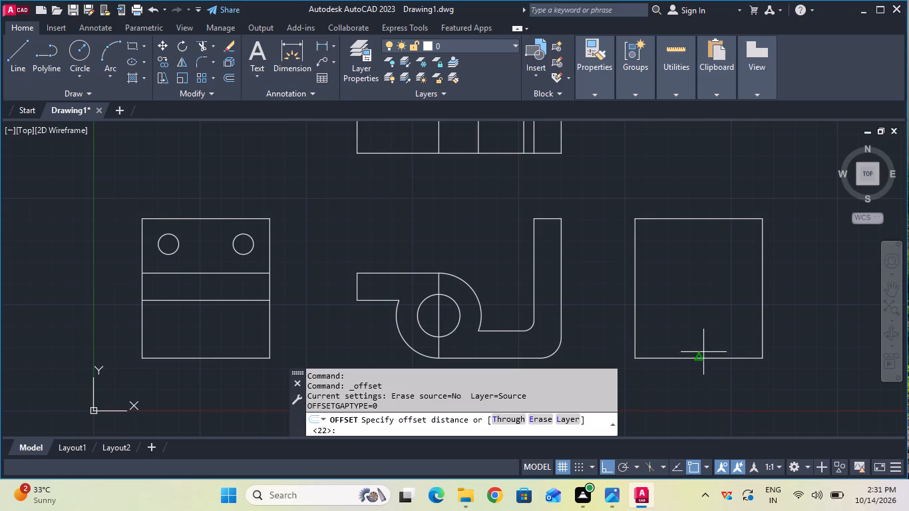
pyautogui.doubleClick(698, 356)
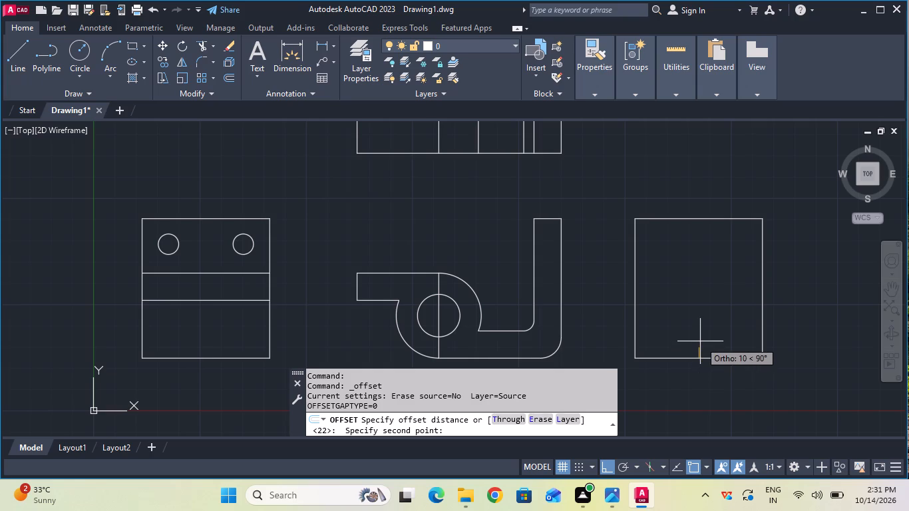
pyautogui.press('1')
pyautogui.press('0')
pyautogui.press('Return')
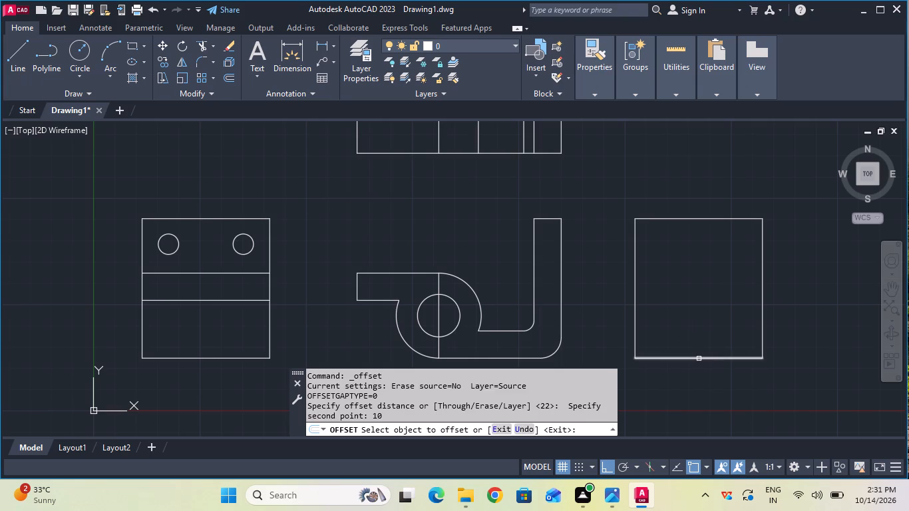
pyautogui.click(699, 359)
pyautogui.click(698, 343)
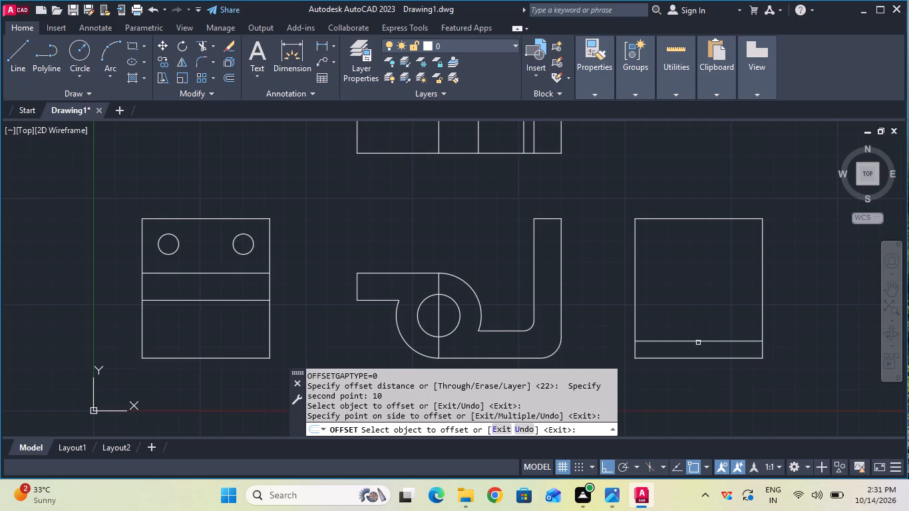
pyautogui.press('Escape')
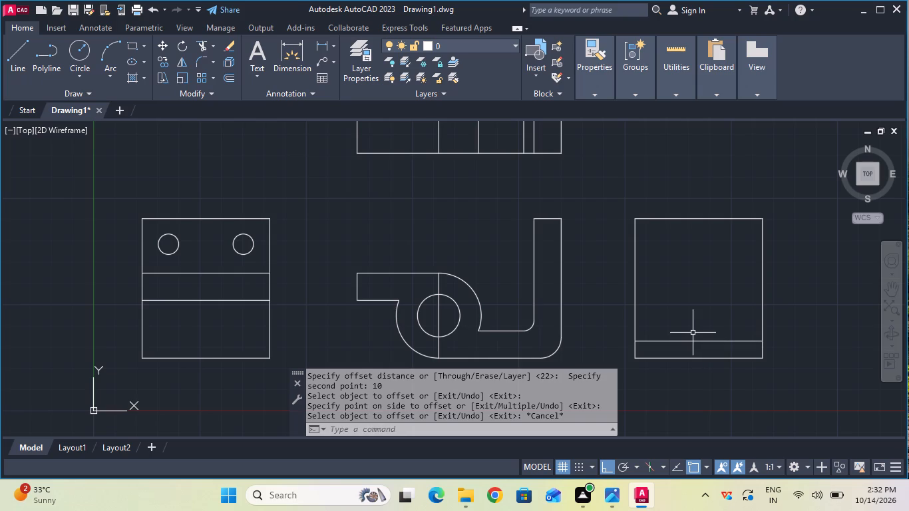
# Offset the top edge of the right side view's rectangle 15 mm downward.
pyautogui.moveTo(657, 319); pyautogui.dragTo(586, 307, button='middle')
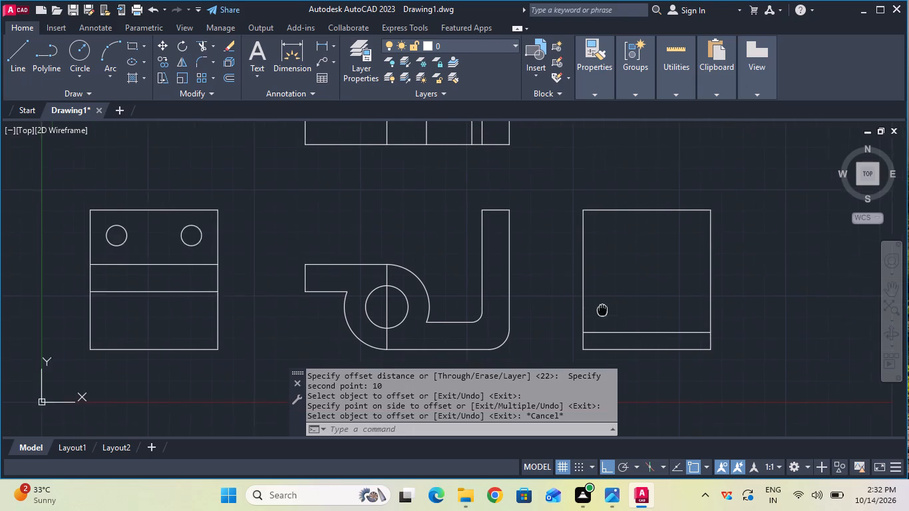
pyautogui.moveTo(586, 307); pyautogui.dragTo(557, 303, button='middle')
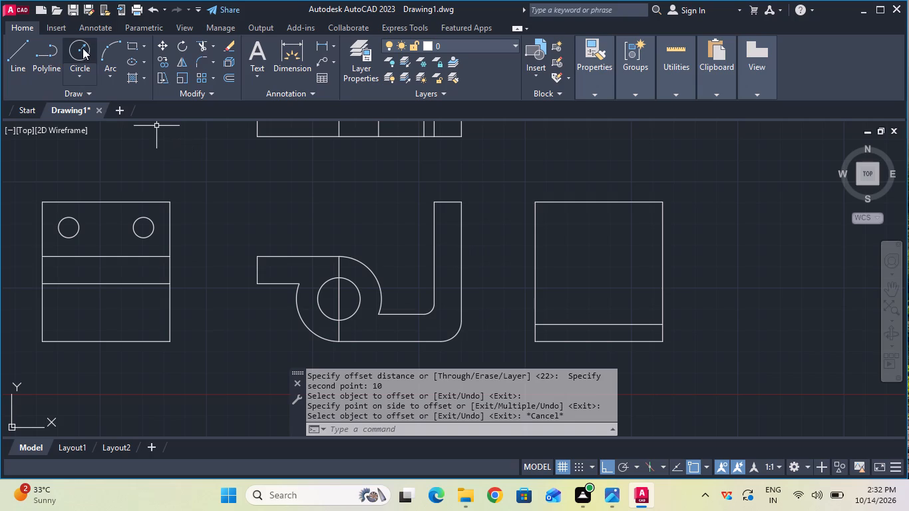
pyautogui.click(85, 48)
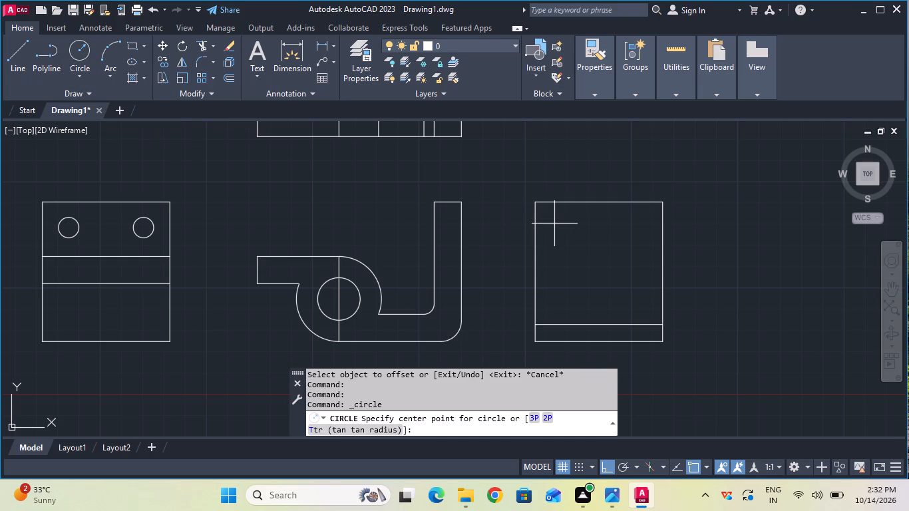
pyautogui.press('Escape')
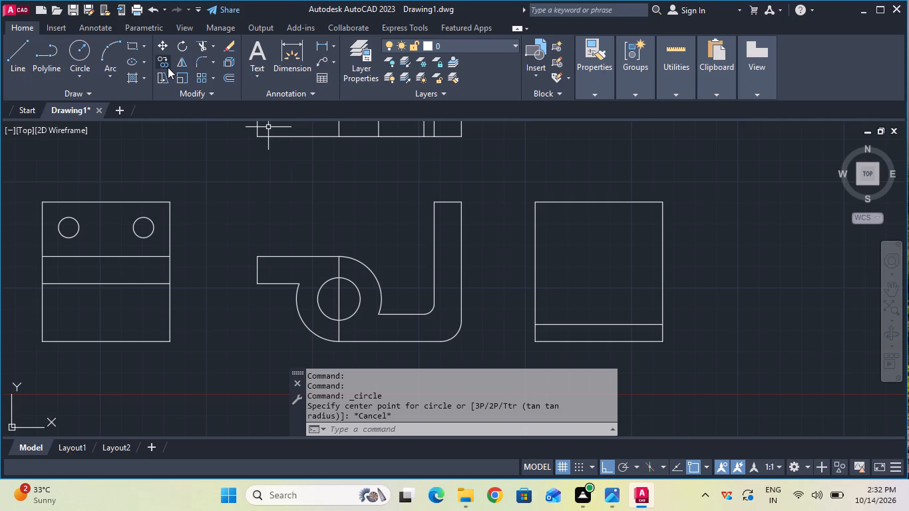
pyautogui.click(228, 79)
pyautogui.click(598, 203)
pyautogui.write('15')
pyautogui.press('Return')
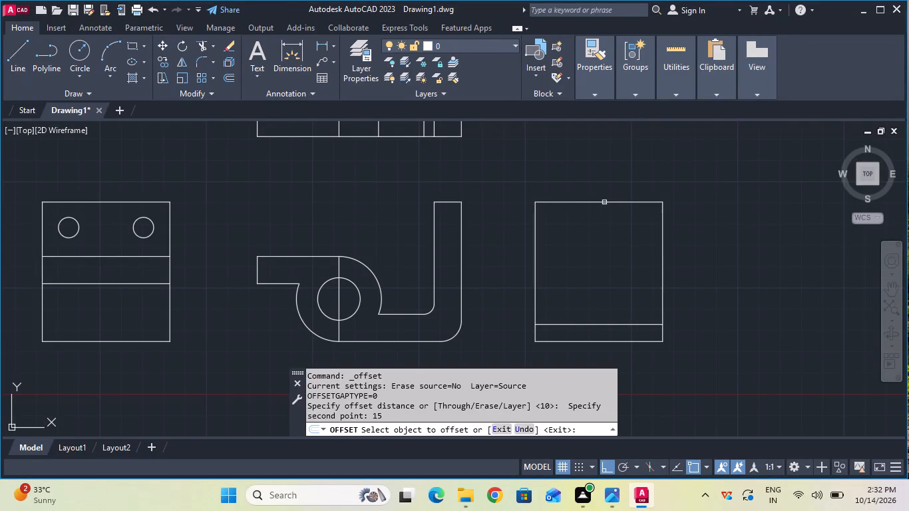
pyautogui.click(605, 202)
pyautogui.click(589, 228)
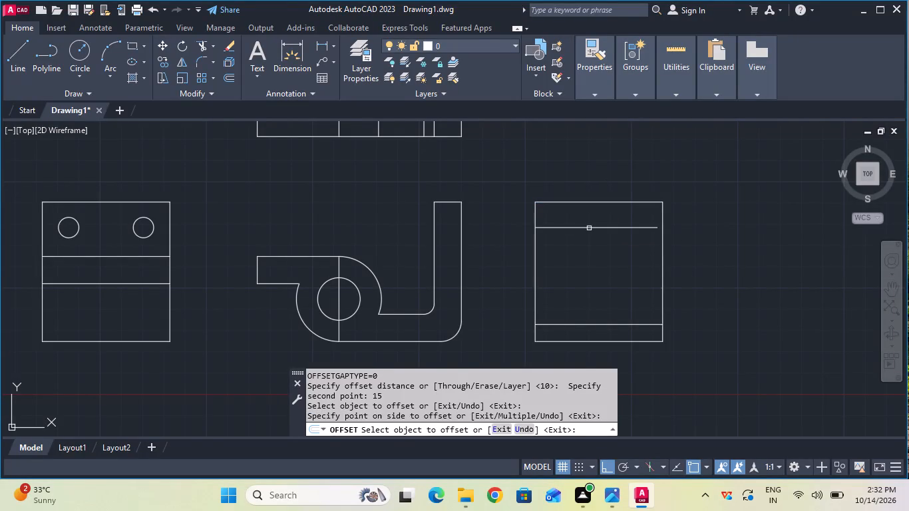
pyautogui.press('Escape')
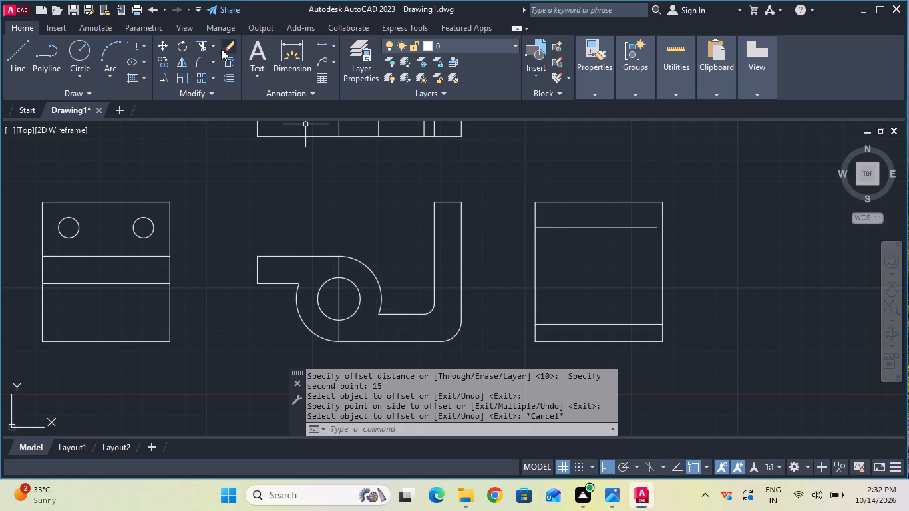
# Extend the offset horizontal line near the top of the right side view to the rectangle's right edge.
pyautogui.click(216, 53)
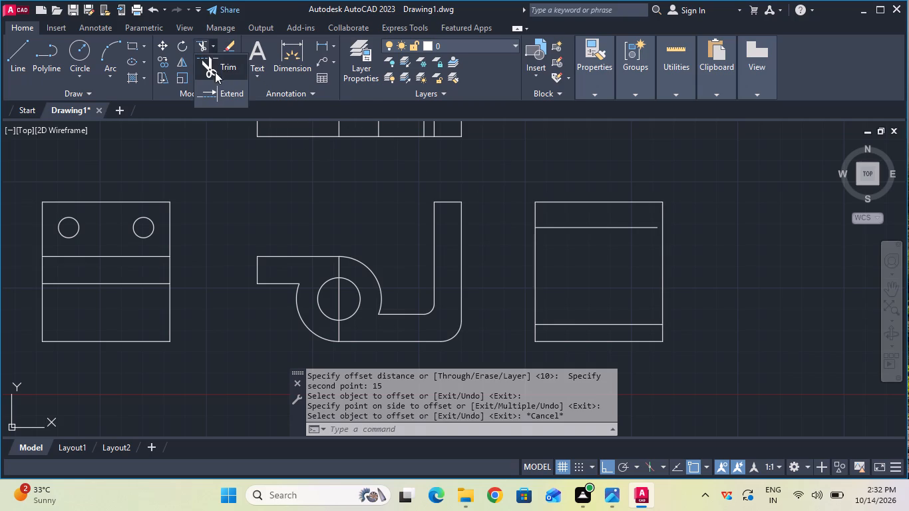
pyautogui.click(244, 96)
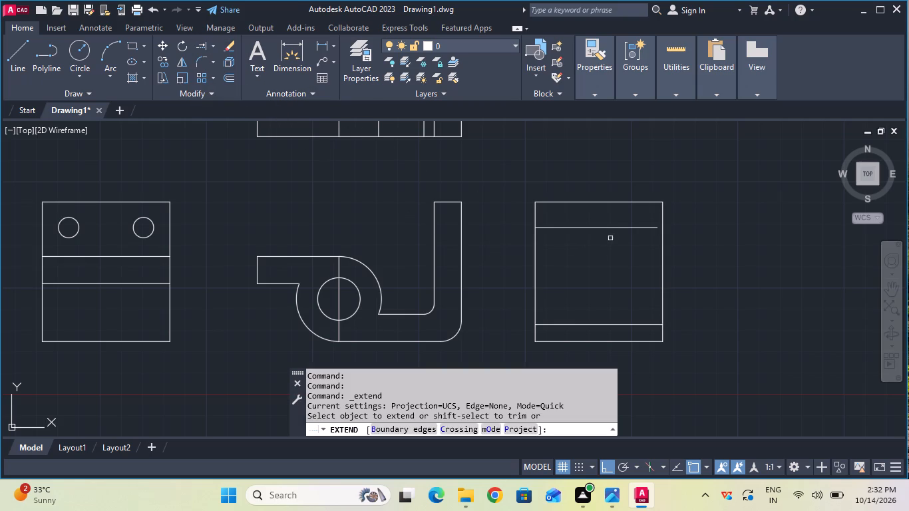
pyautogui.click(624, 229)
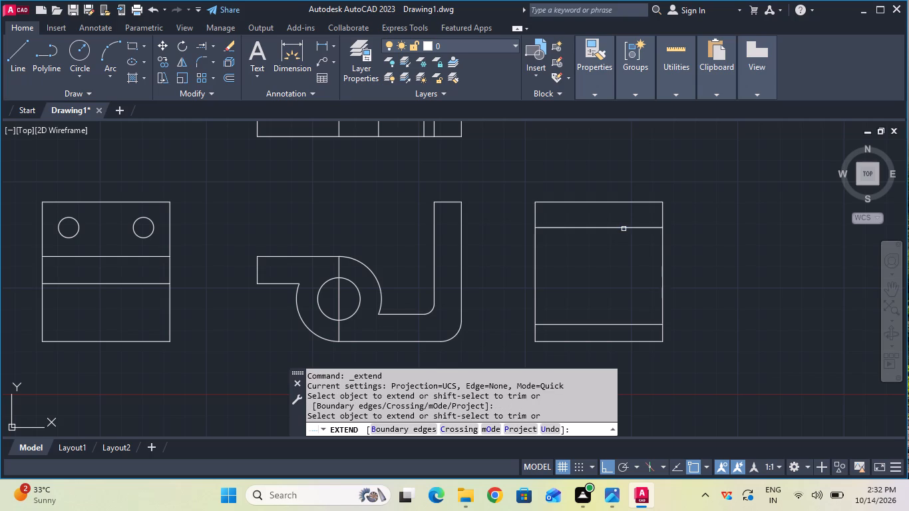
pyautogui.press('Escape')
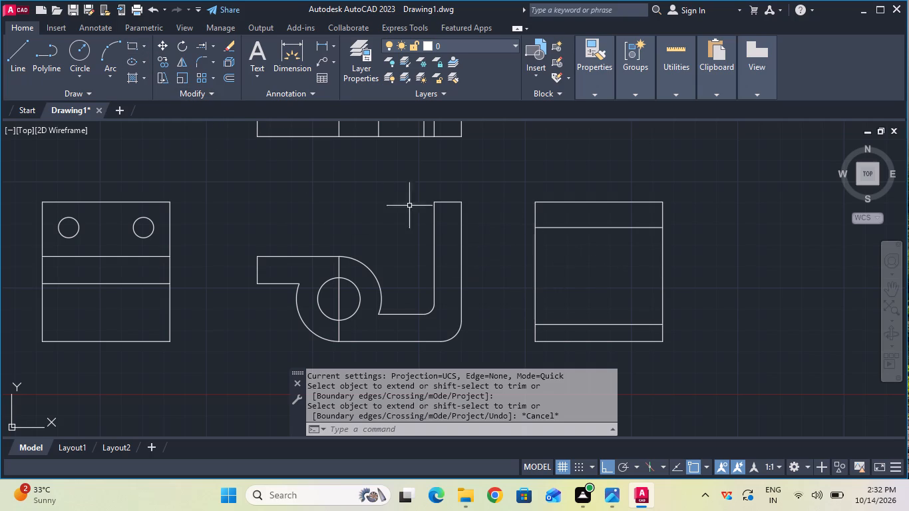
# Draw a vertical centre line in the right side view from the bottom edge's midpoint up to the top edge.
pyautogui.click(11, 51)
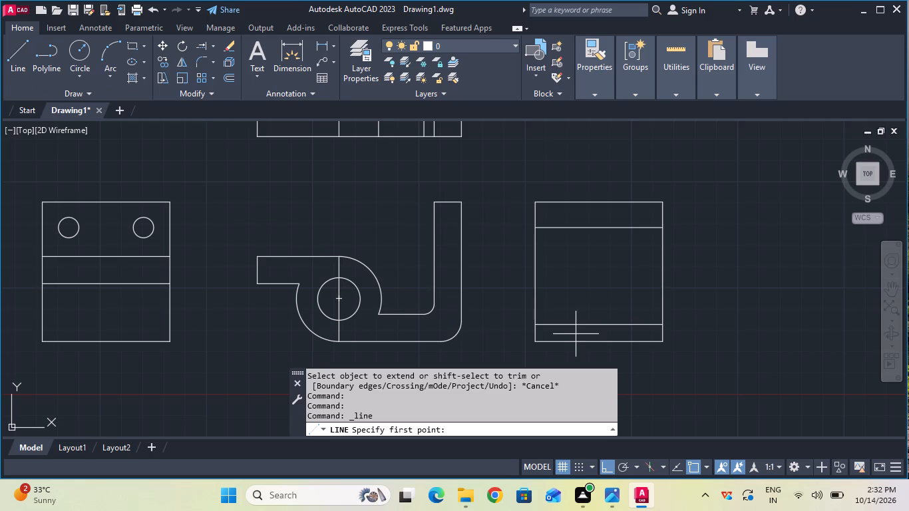
pyautogui.click(599, 339)
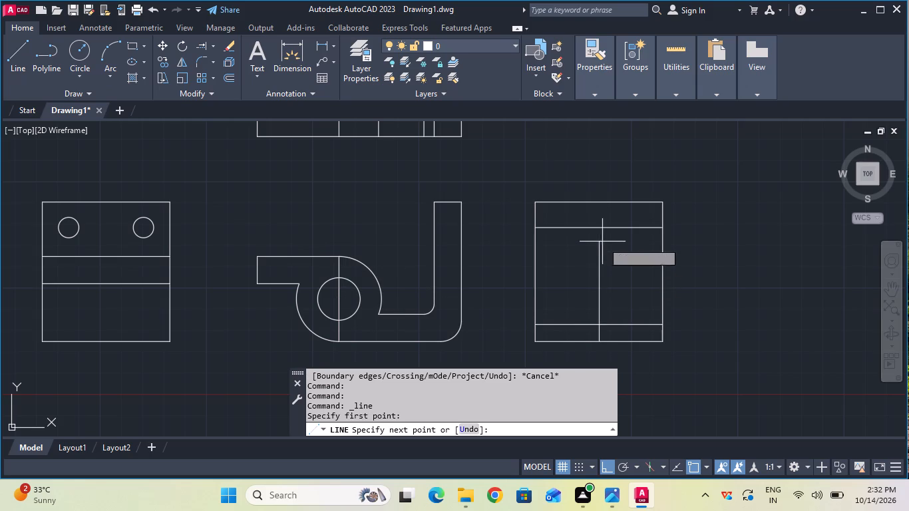
pyautogui.click(607, 207)
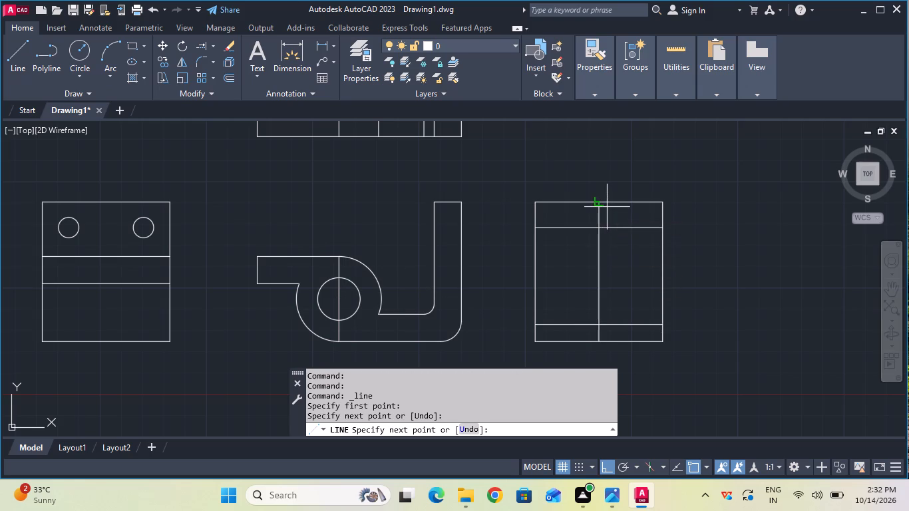
pyautogui.press('Escape')
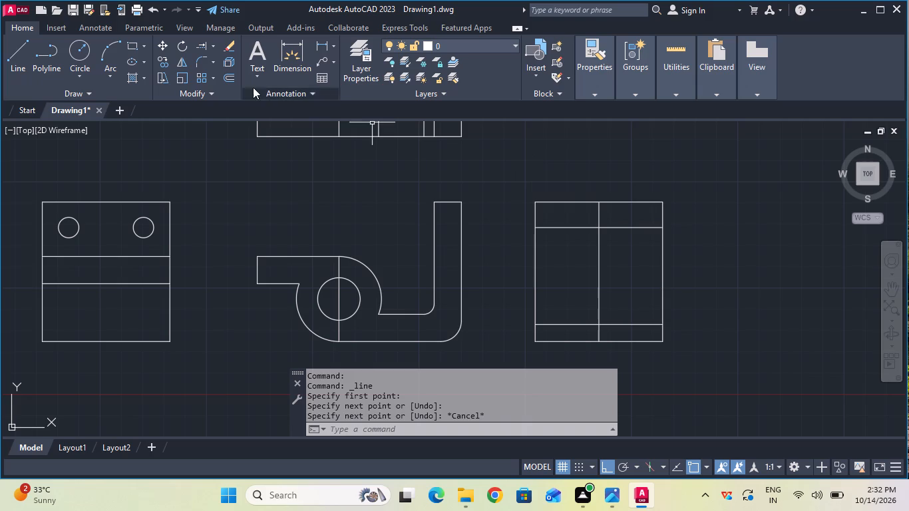
# Offset the right side view's vertical centre line 22 mm to both sides.
pyautogui.click(234, 85)
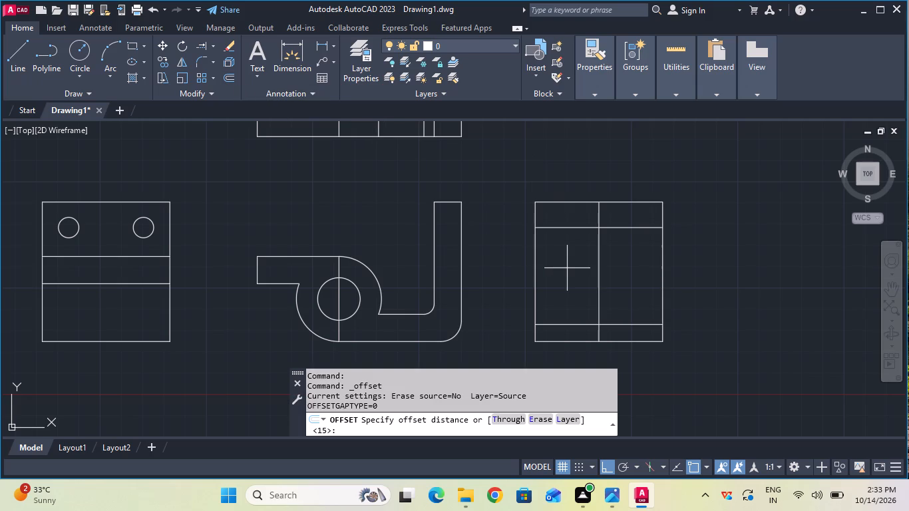
pyautogui.click(600, 278)
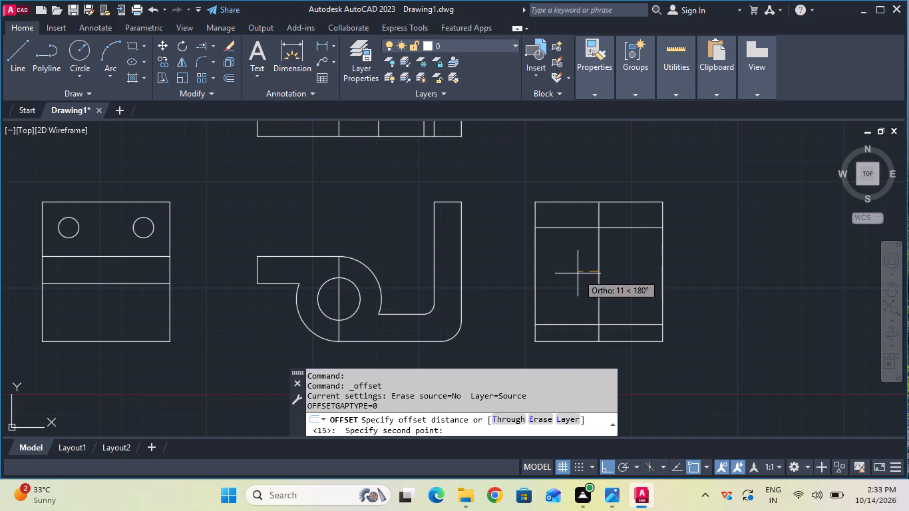
pyautogui.write('22')
pyautogui.press('Return')
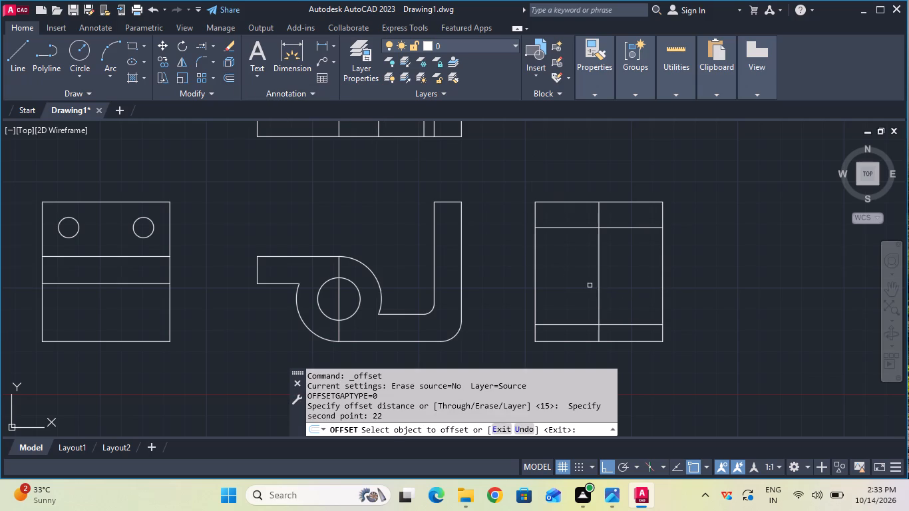
pyautogui.click(599, 285)
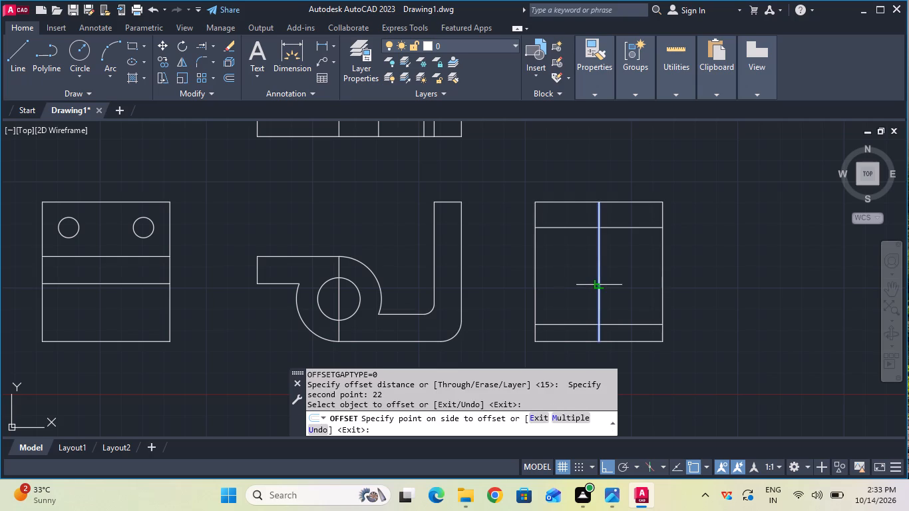
pyautogui.click(594, 285)
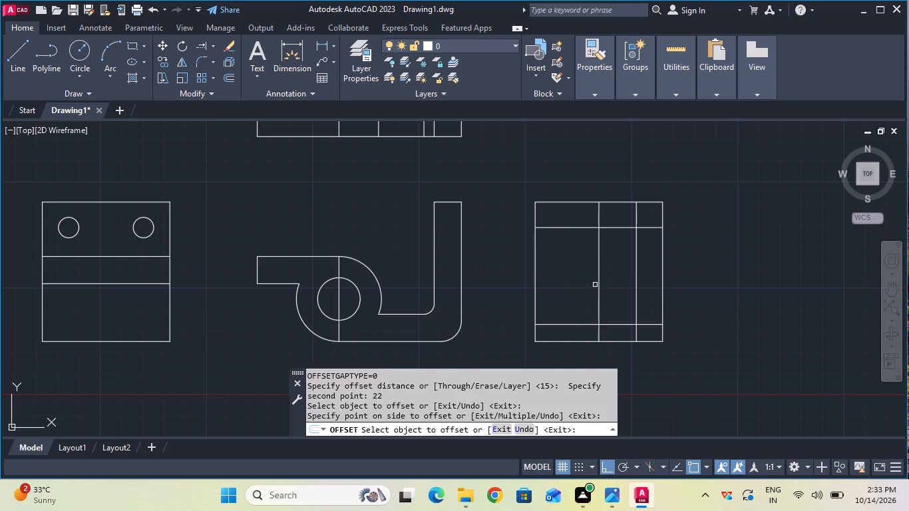
pyautogui.click(598, 283)
pyautogui.click(588, 281)
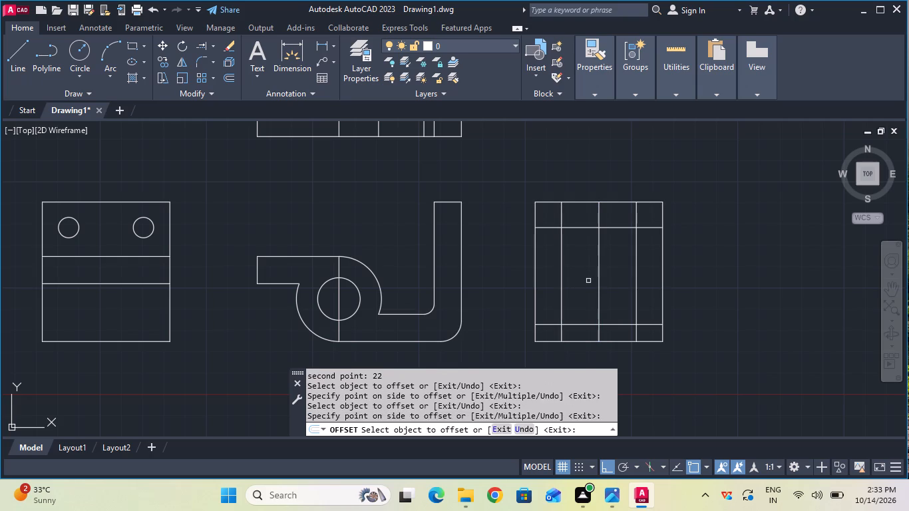
pyautogui.press('Escape')
# Erase the vertical centre line of the right side view, keeping its two offset copies.
pyautogui.click(238, 45)
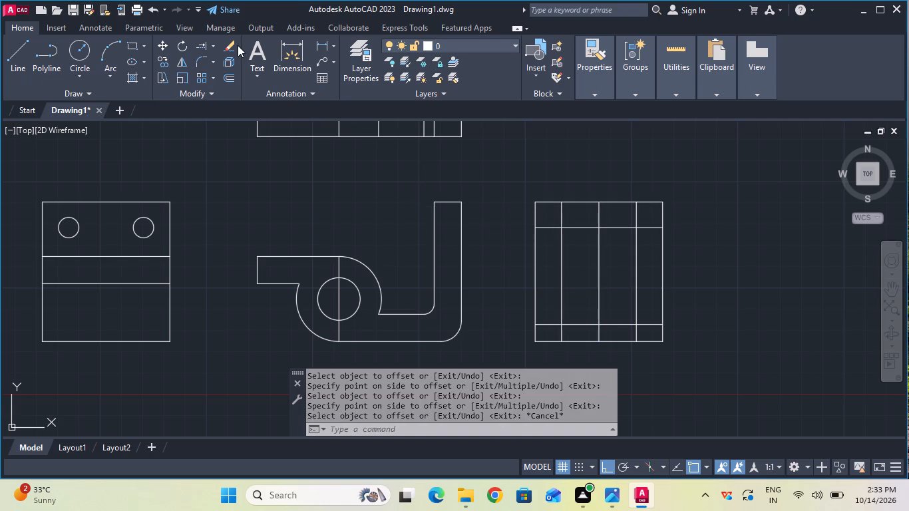
pyautogui.click(236, 46)
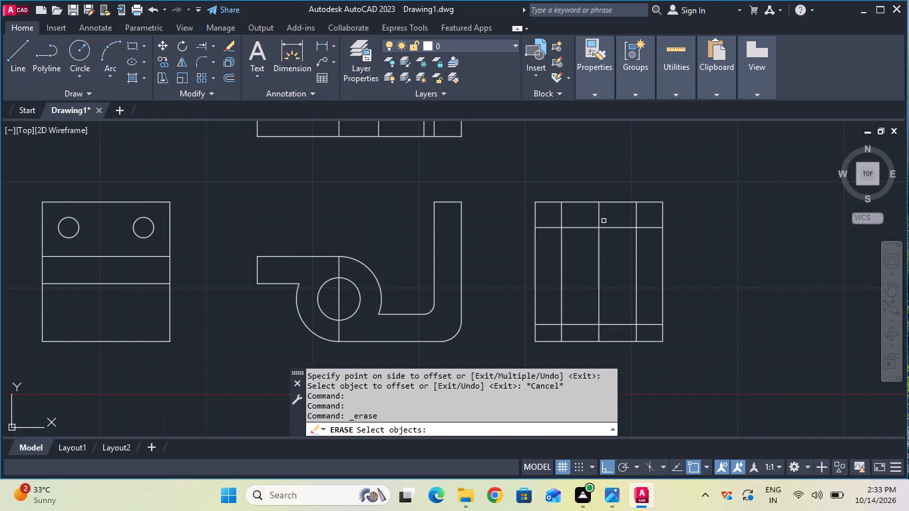
pyautogui.click(600, 222)
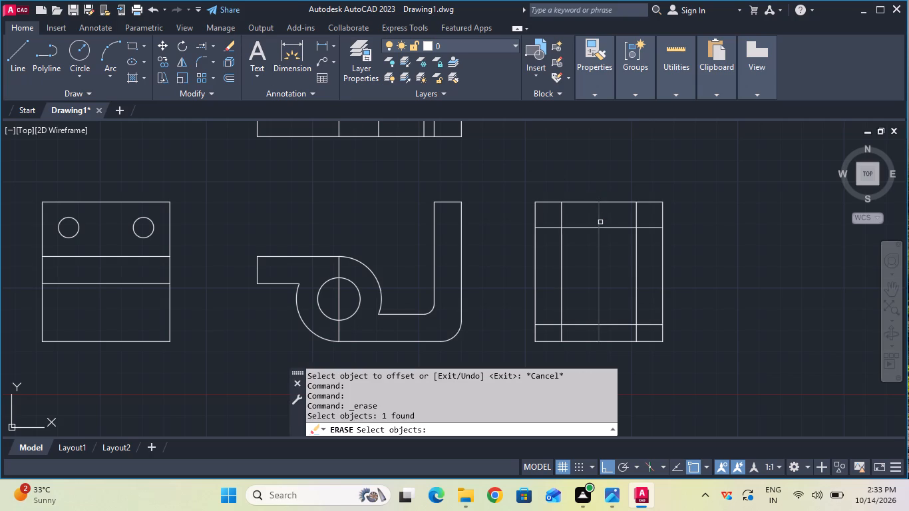
pyautogui.press('Return')
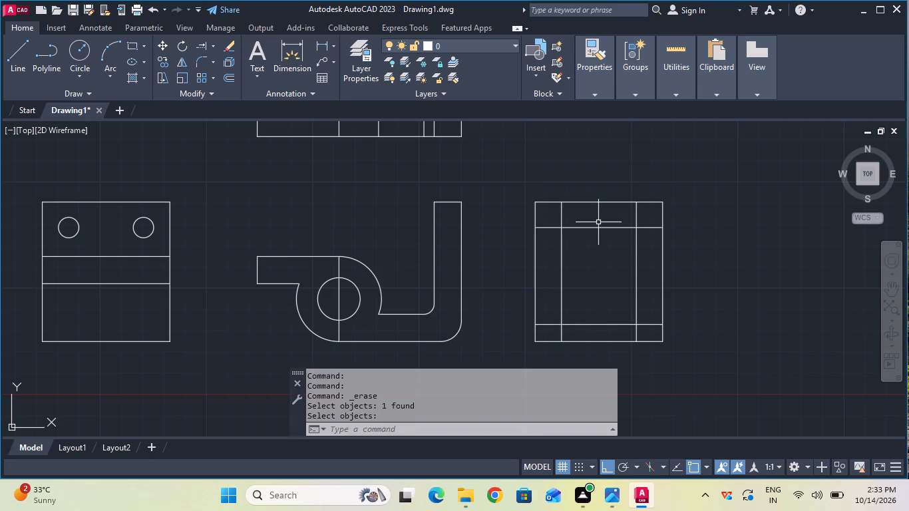
# Draw a circle of radius 6 mm in the right side view, centred where the left vertical construction line crosses the upper horizontal line.
pyautogui.click(76, 59)
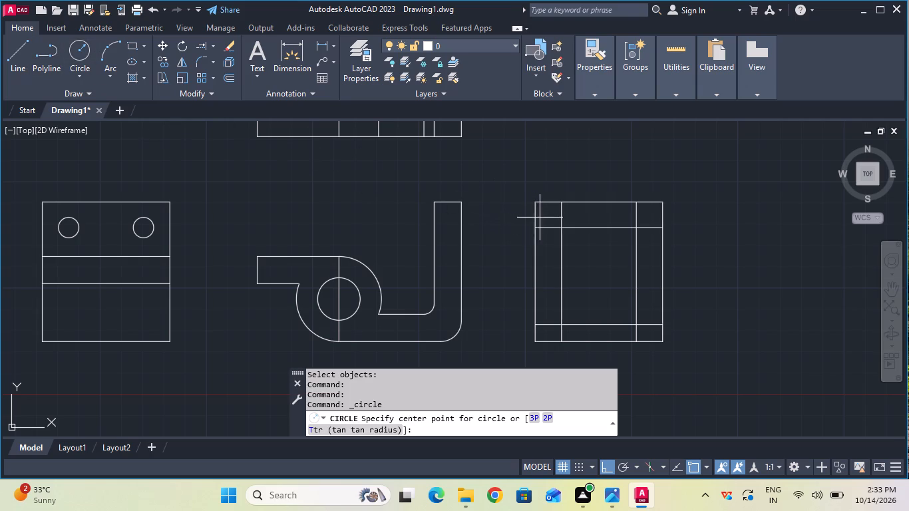
pyautogui.click(560, 227)
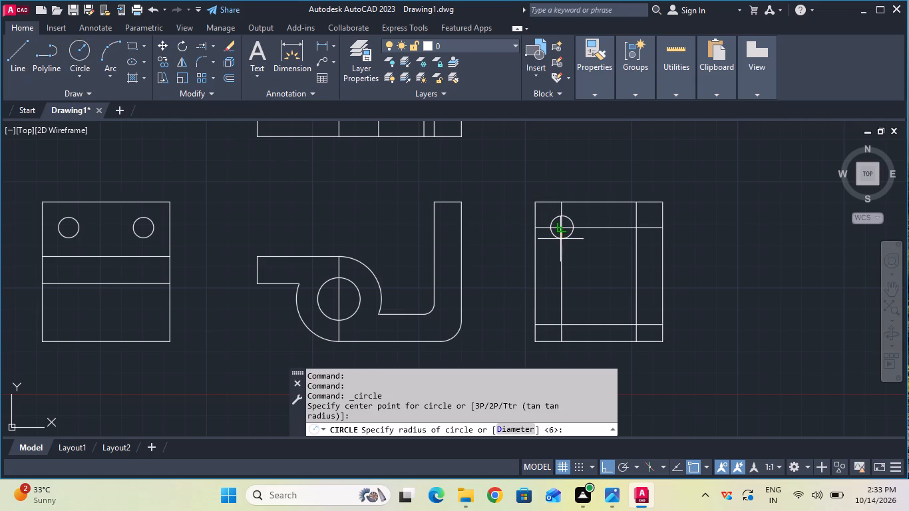
pyautogui.write('12')
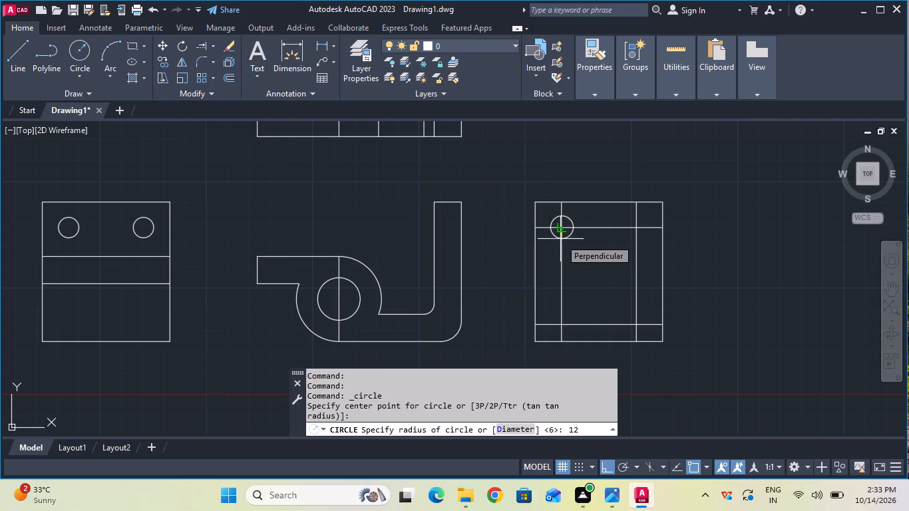
pyautogui.press('BackSpace')
pyautogui.press('6')
pyautogui.press('BackSpace')
pyautogui.press('BackSpace')
pyautogui.press('6')
pyautogui.press('Return')
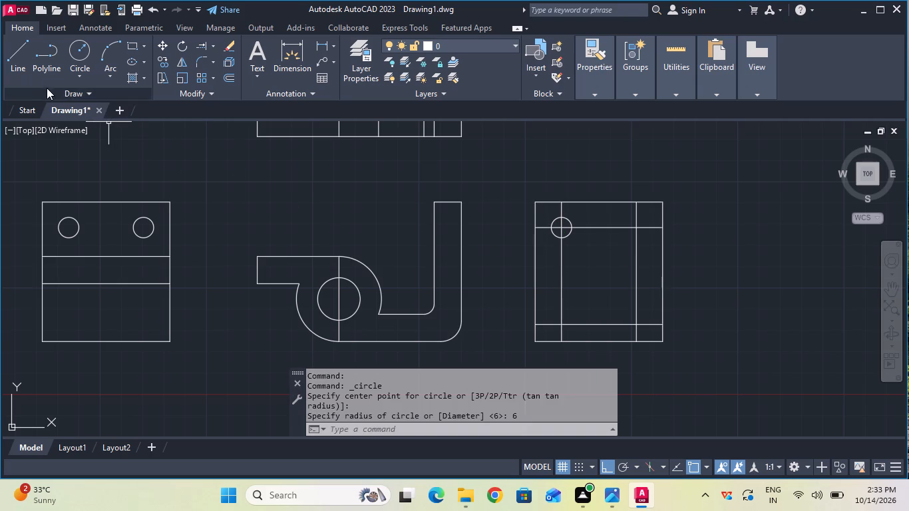
# Draw a circle of radius 6 mm in the right side view, centred where the right vertical construction line crosses the upper horizontal line.
pyautogui.click(77, 59)
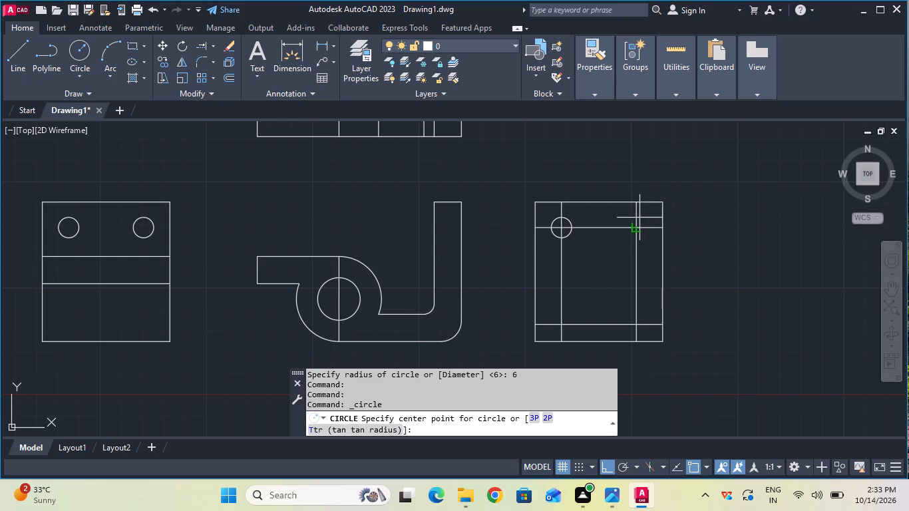
pyautogui.click(636, 224)
pyautogui.press('6')
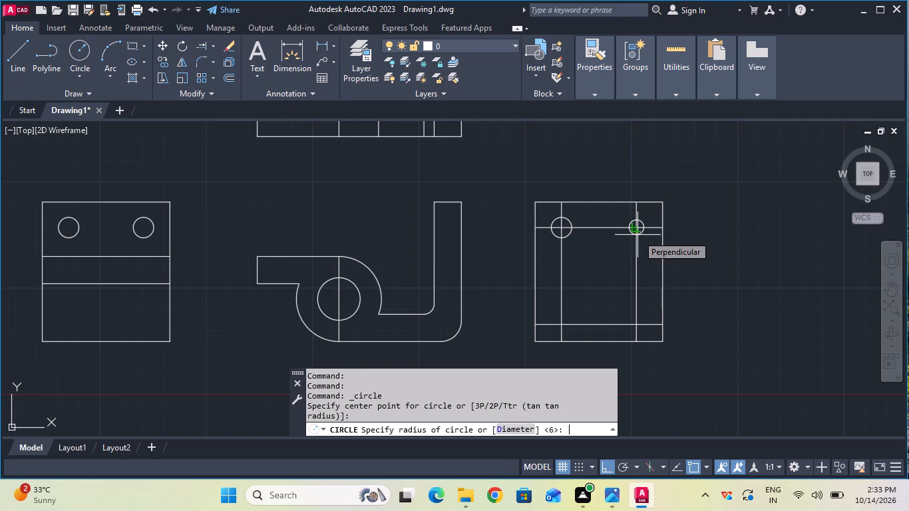
pyautogui.press('Return')
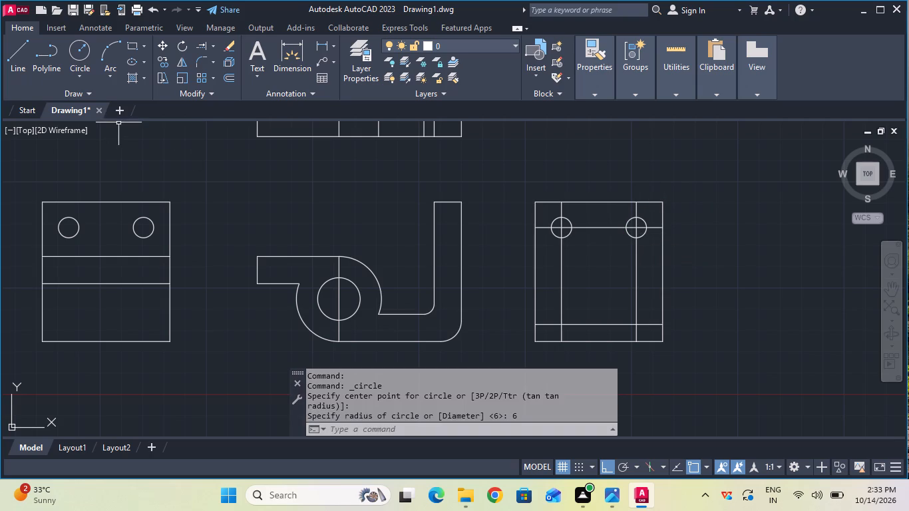
# Erase the two vertical construction lines and the horizontal one running through the holes of the right side view.
pyautogui.click(224, 45)
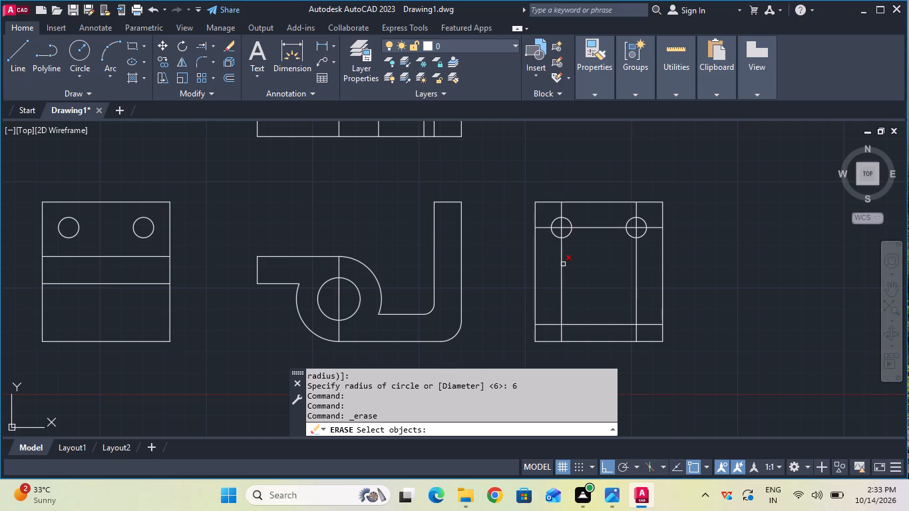
pyautogui.click(563, 265)
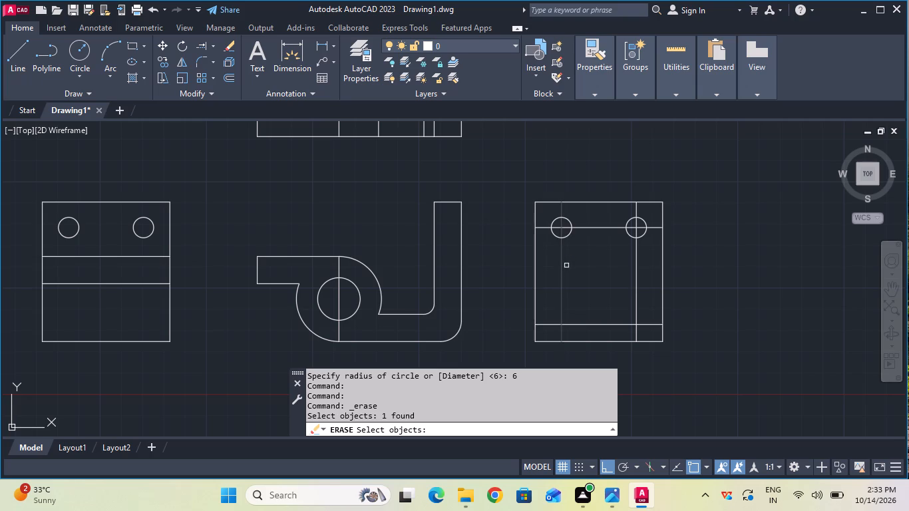
pyautogui.press('Return')
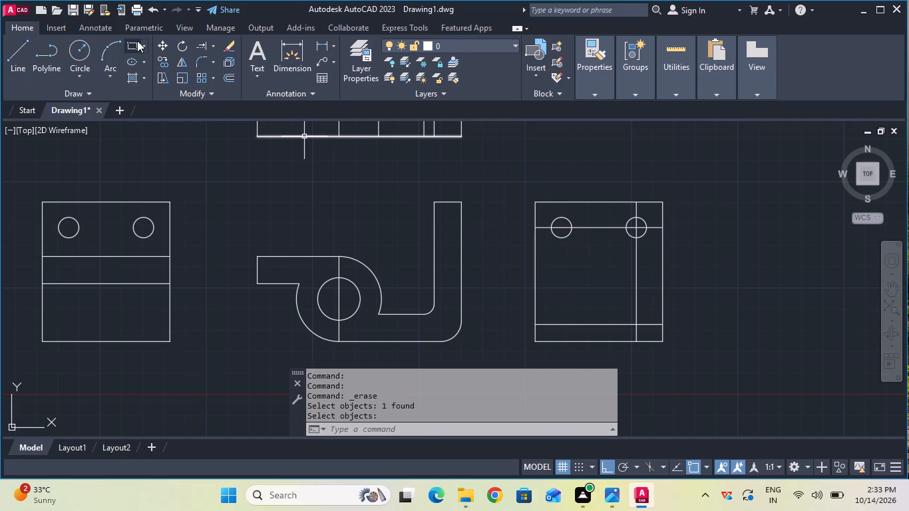
pyautogui.click(228, 41)
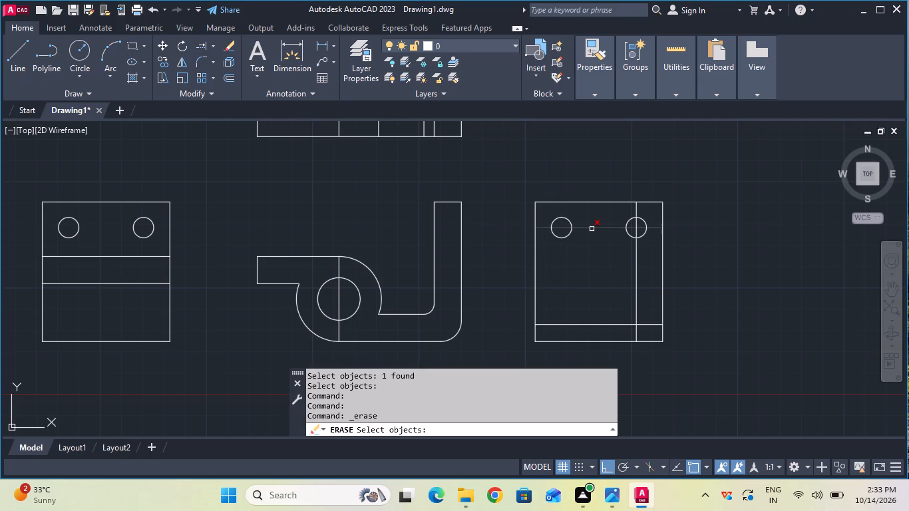
pyautogui.click(592, 229)
pyautogui.press('Return')
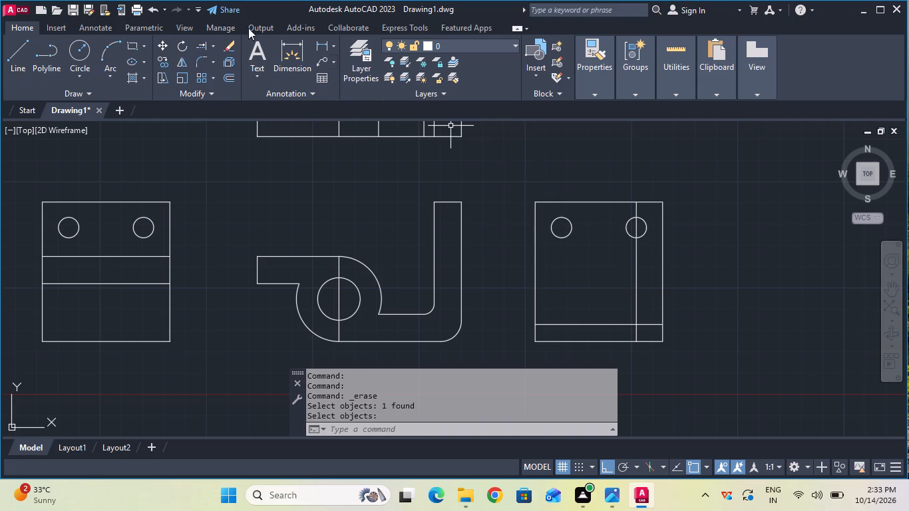
pyautogui.click(223, 43)
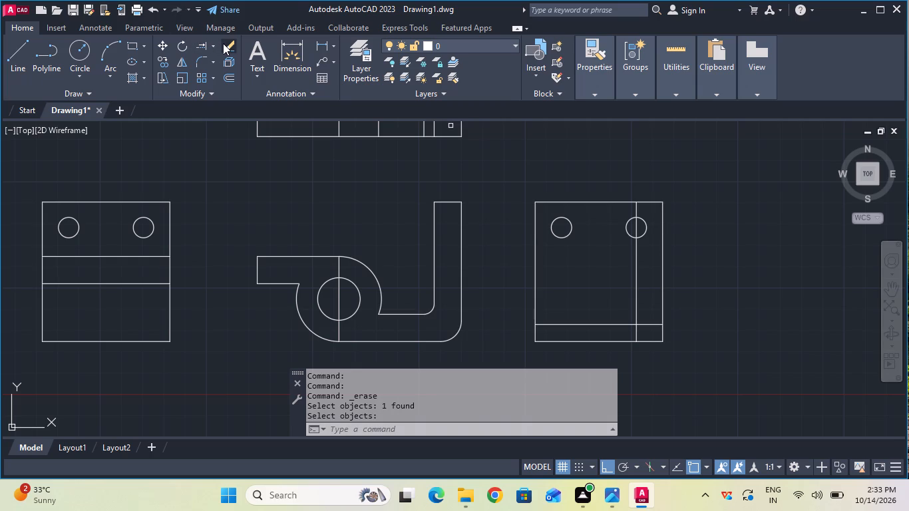
pyautogui.click(230, 49)
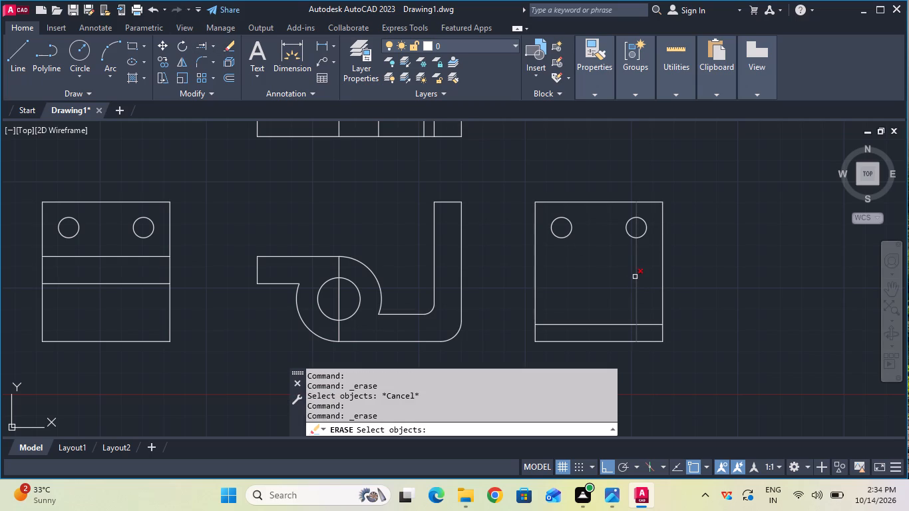
pyautogui.click(635, 277)
pyautogui.press('Return')
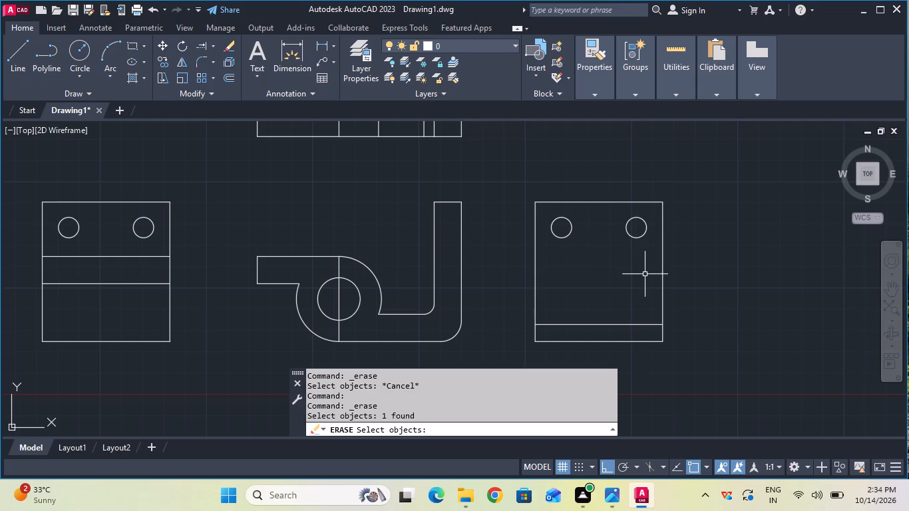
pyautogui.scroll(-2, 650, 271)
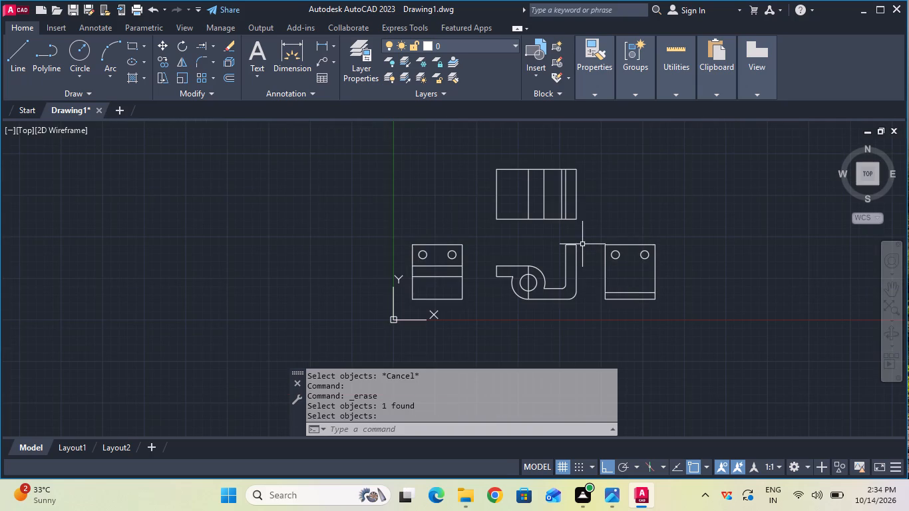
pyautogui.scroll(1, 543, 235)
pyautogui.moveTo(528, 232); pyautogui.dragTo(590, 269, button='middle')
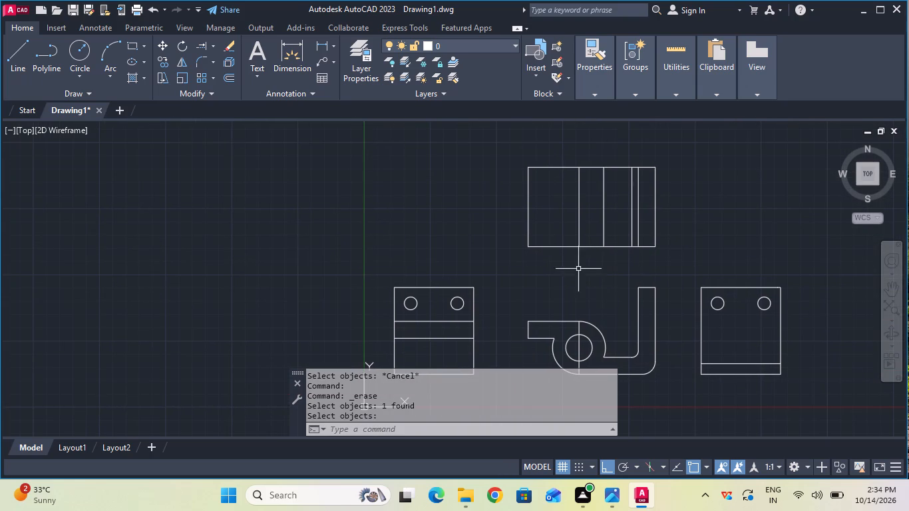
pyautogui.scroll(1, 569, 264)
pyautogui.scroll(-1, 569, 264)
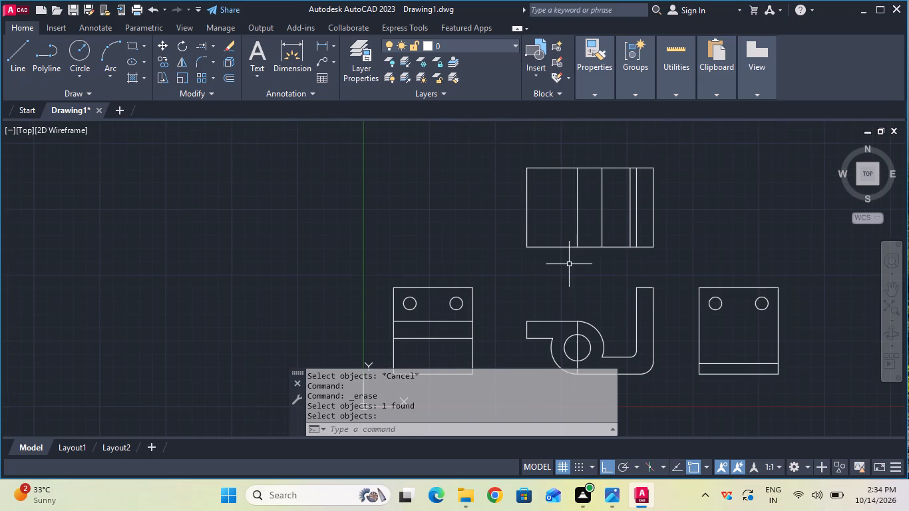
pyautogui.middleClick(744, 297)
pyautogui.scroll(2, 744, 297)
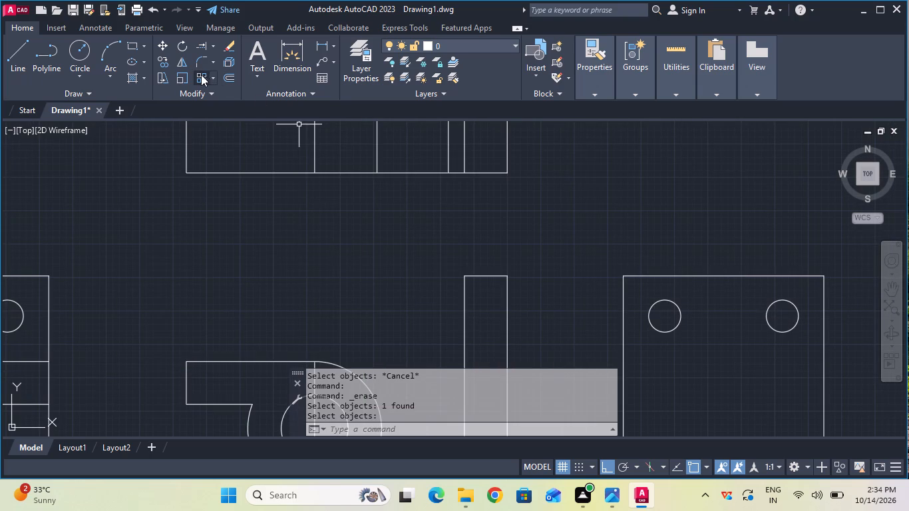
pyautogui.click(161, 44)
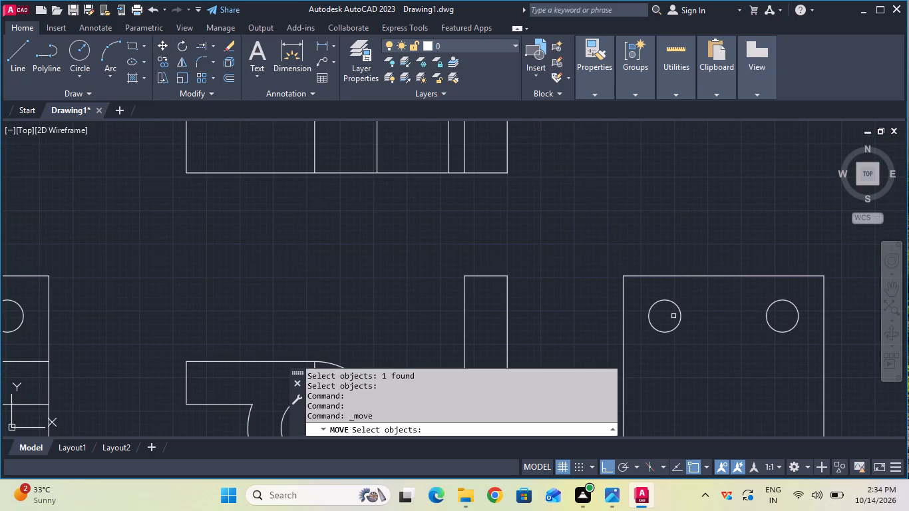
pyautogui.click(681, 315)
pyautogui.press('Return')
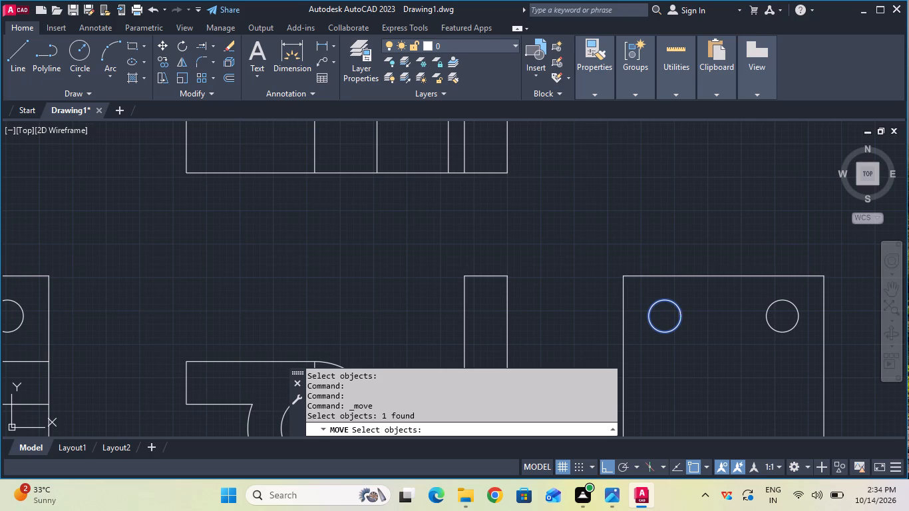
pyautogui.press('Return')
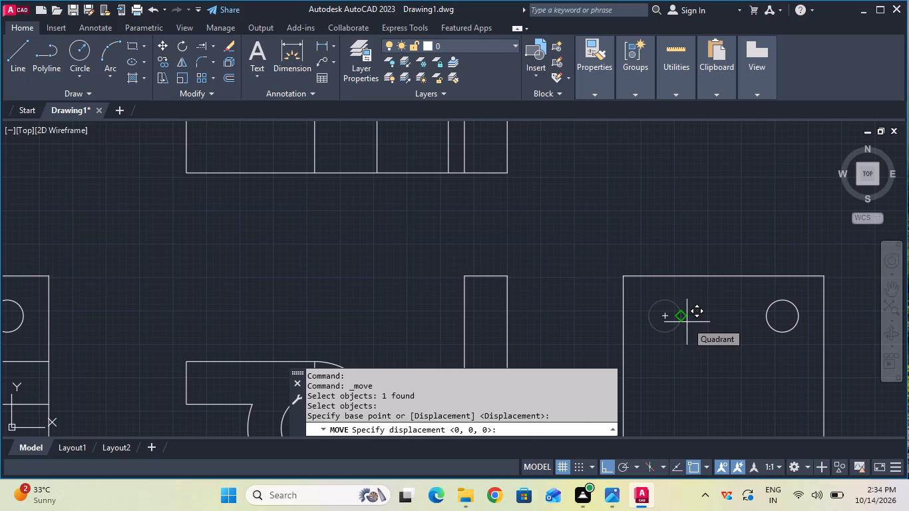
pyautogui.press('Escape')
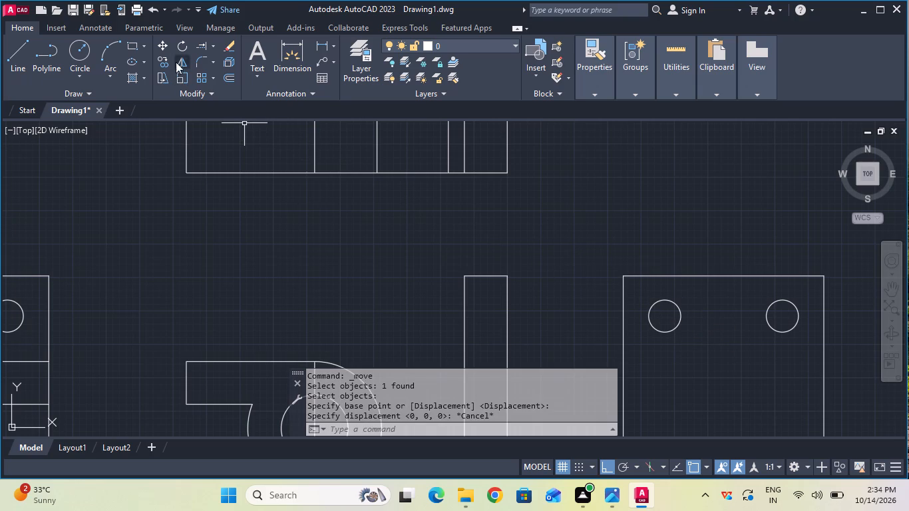
# Move the left hole of the right side view 0.5 mm horizontally towards the other hole.
pyautogui.click(161, 51)
pyautogui.click(673, 327)
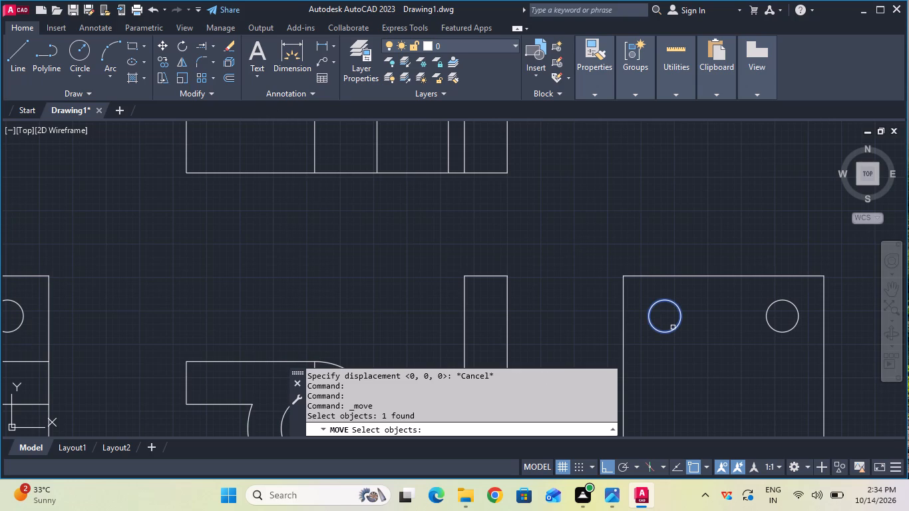
pyautogui.press('Return')
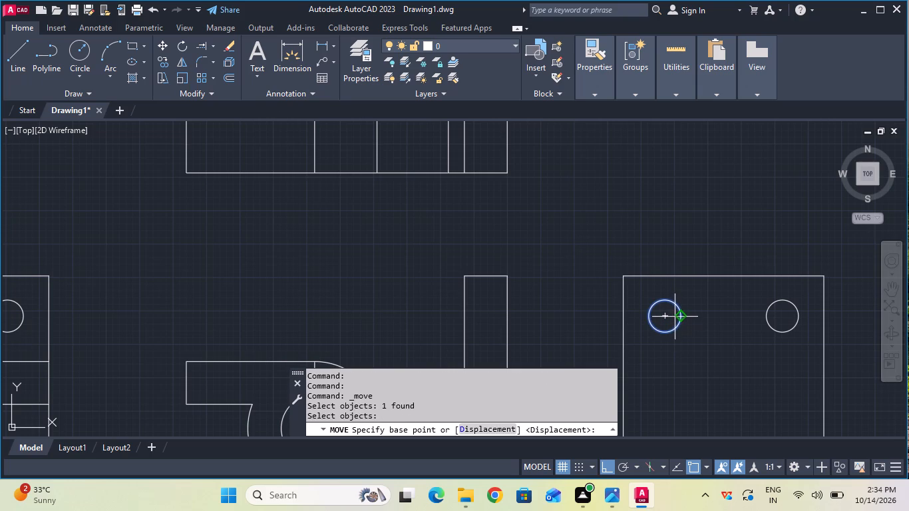
pyautogui.click(678, 315)
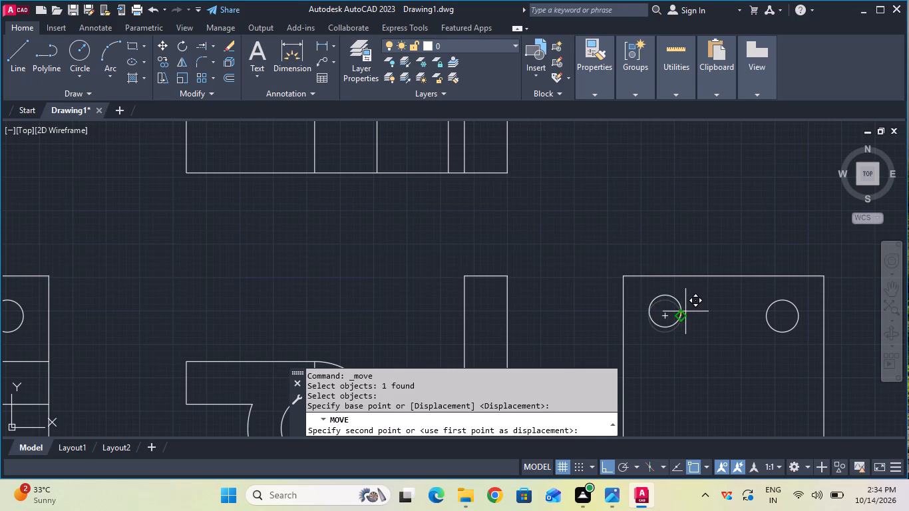
pyautogui.press('0')
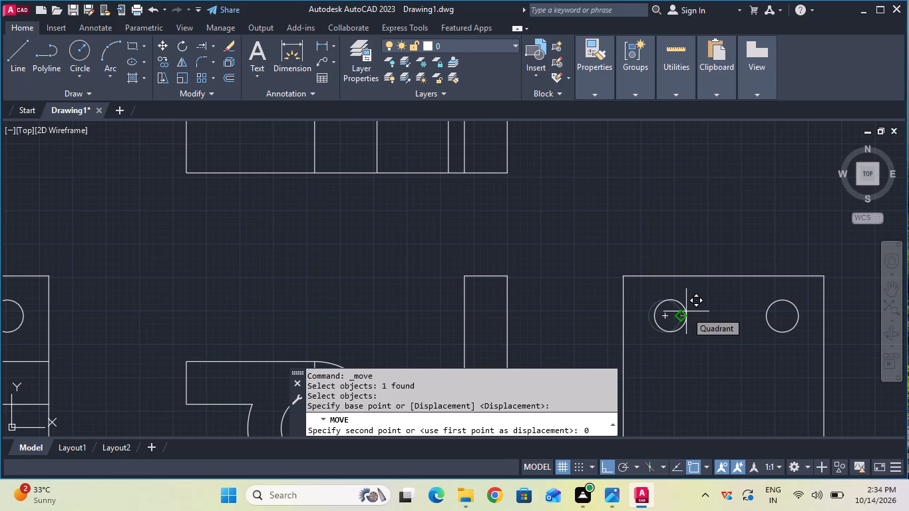
pyautogui.write('.5')
pyautogui.press('Return')
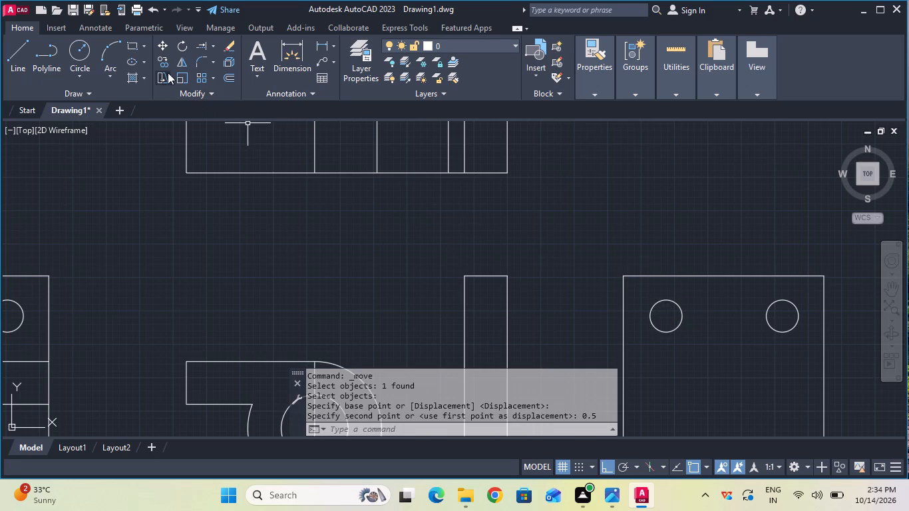
# Move the right hole of the right side view 0.5 mm horizontally towards the other hole.
pyautogui.click(163, 52)
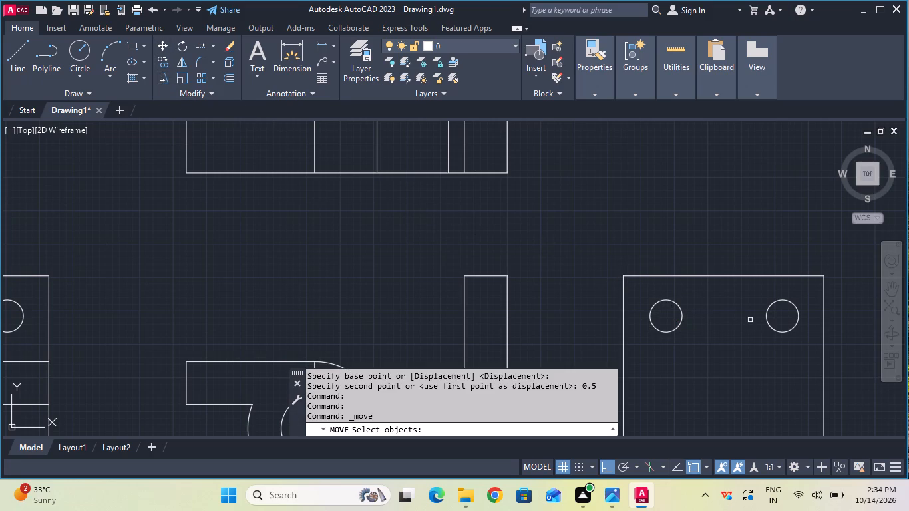
pyautogui.click(767, 316)
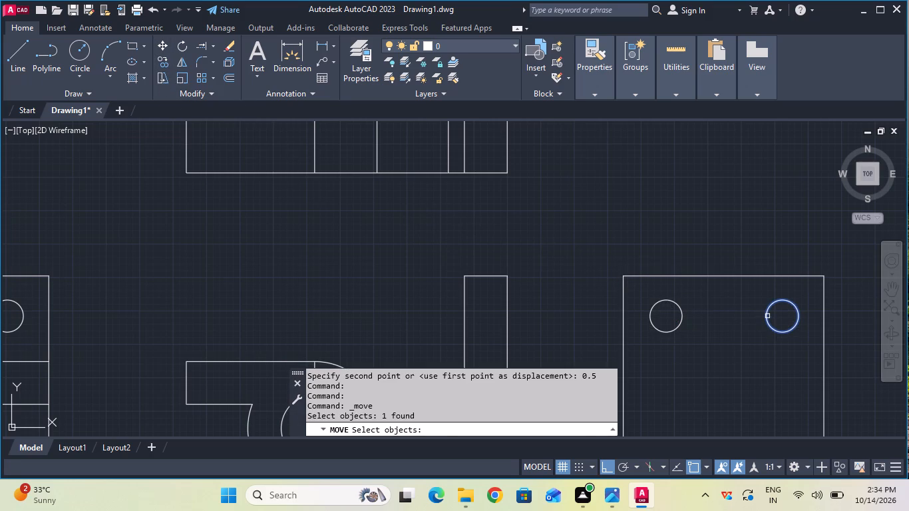
pyautogui.press('Return')
pyautogui.click(767, 316)
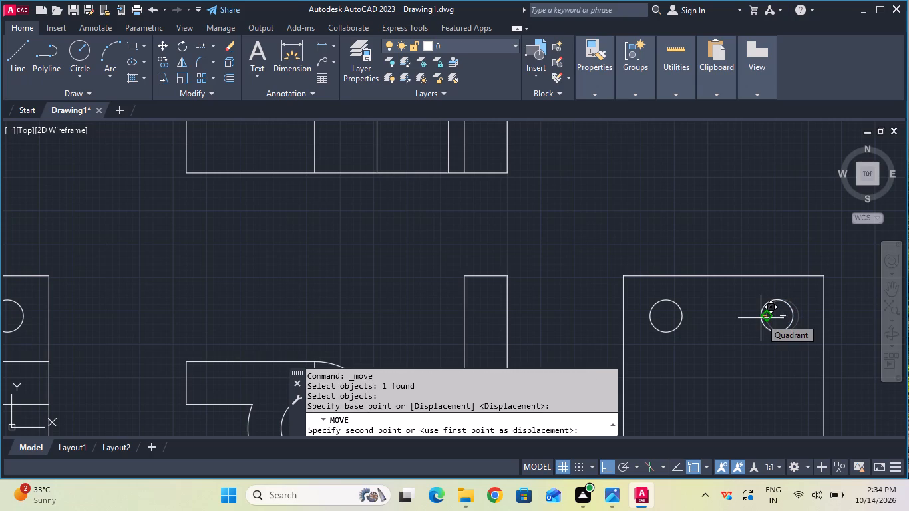
pyautogui.write('0.5')
pyautogui.press('Return')
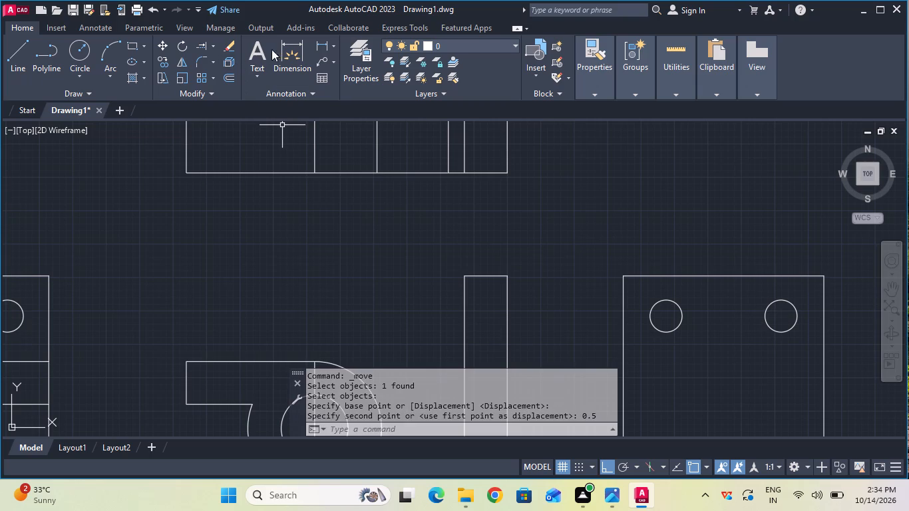
# Check the horizontal distance between the two hole centres in the right side view with a temporary linear dimension.
pyautogui.click(318, 51)
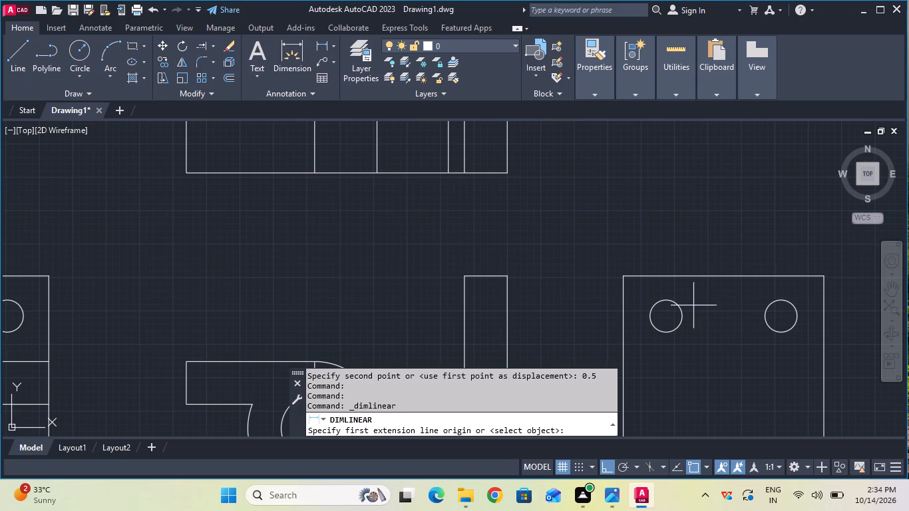
pyautogui.click(667, 320)
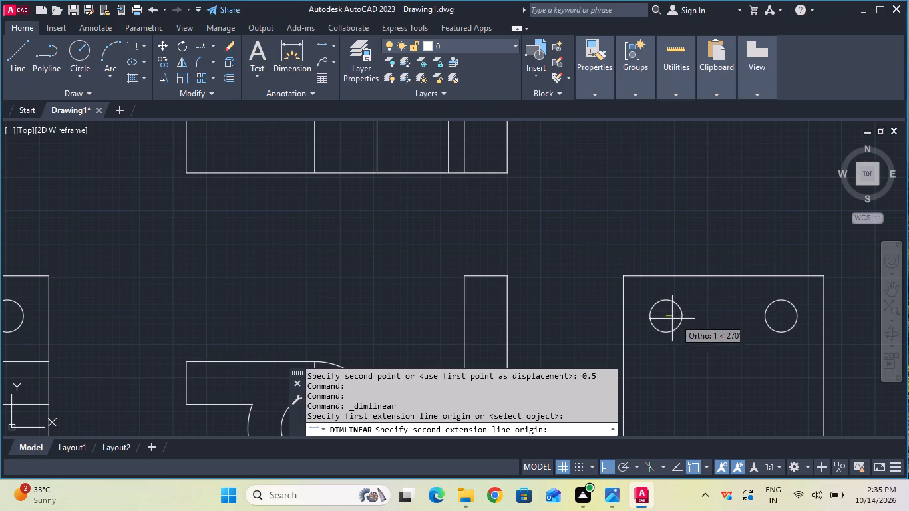
pyautogui.click(777, 319)
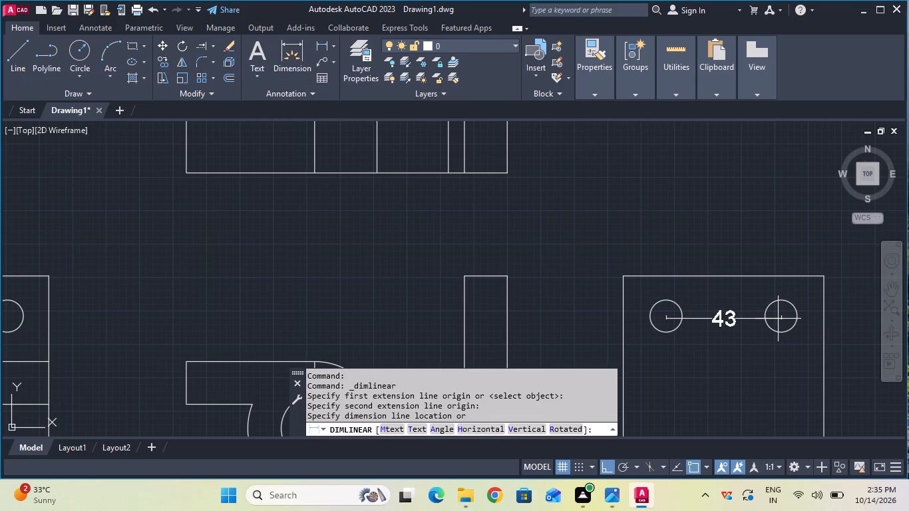
pyautogui.press('Escape')
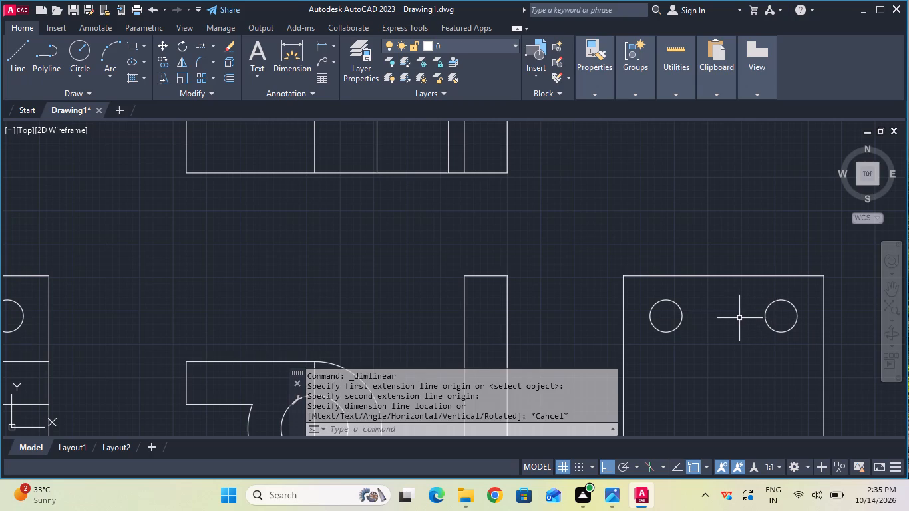
# Draw two circles of radius 6 in the top view, one near the lower-left corner and one near the upper-left corner.
pyautogui.scroll(-2, 729, 281)
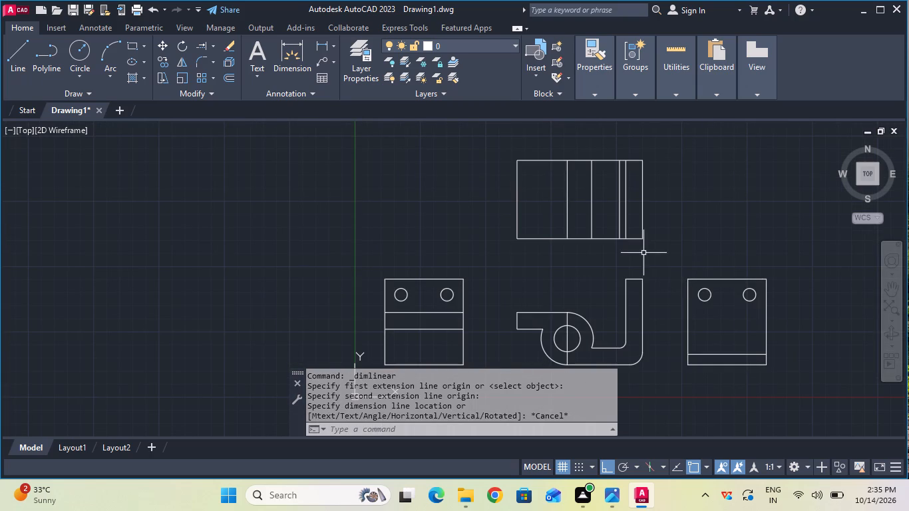
pyautogui.click(71, 47)
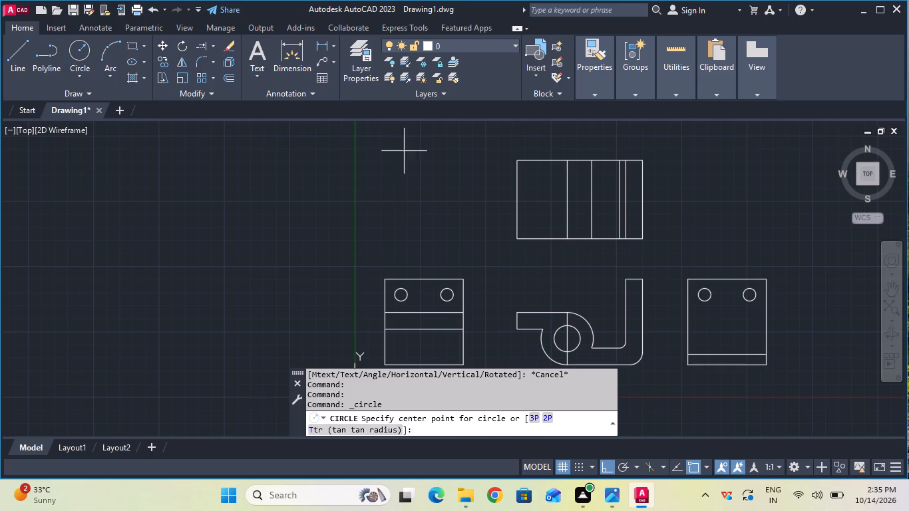
pyautogui.click(532, 224)
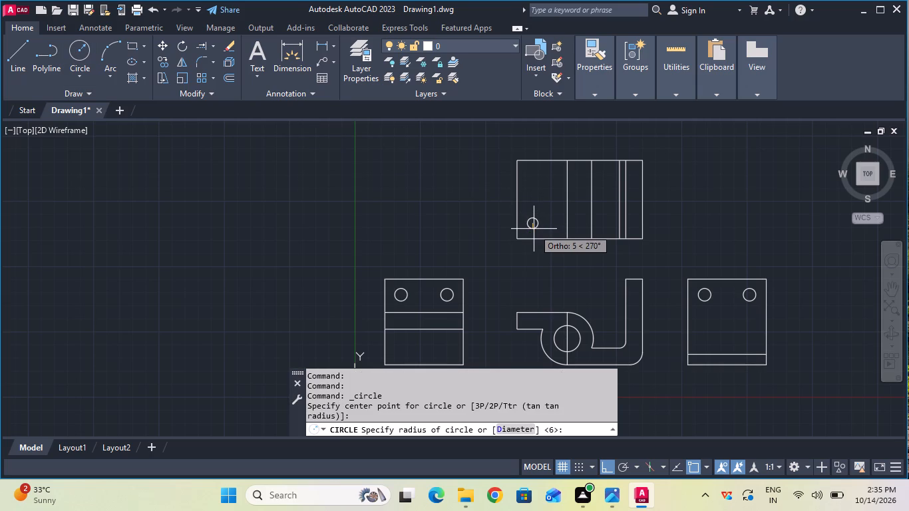
pyautogui.press('6')
pyautogui.press('Return')
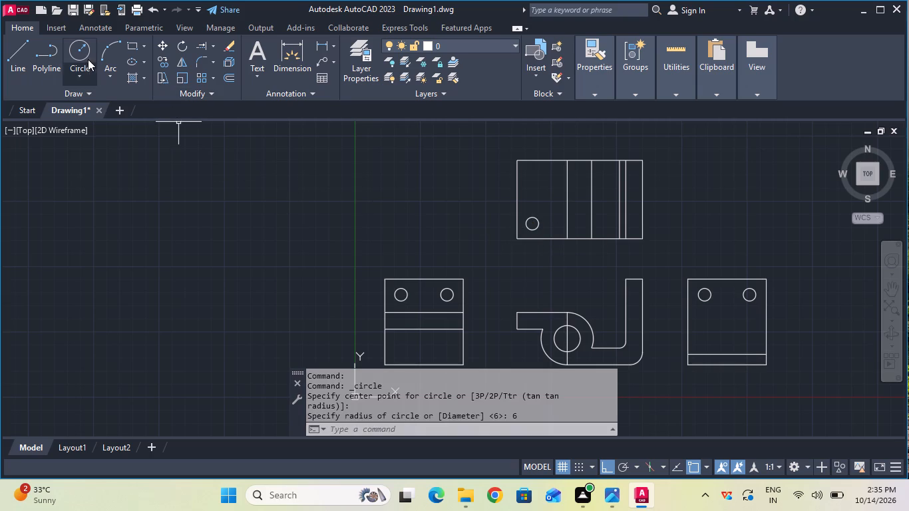
pyautogui.click(87, 53)
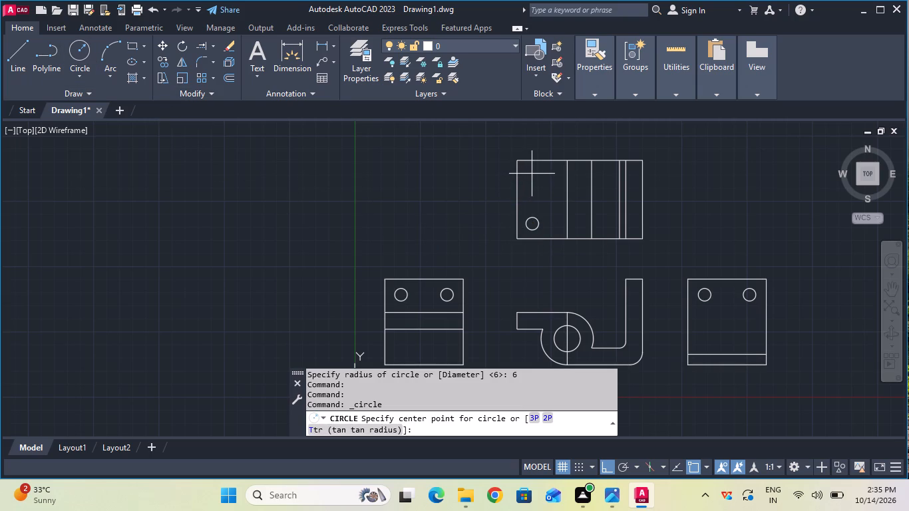
pyautogui.click(532, 174)
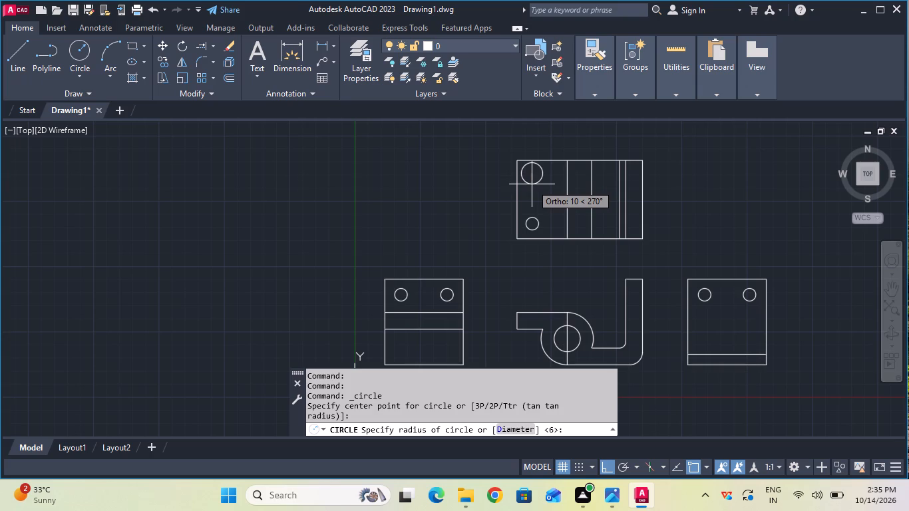
pyautogui.press('6')
pyautogui.press('Return')
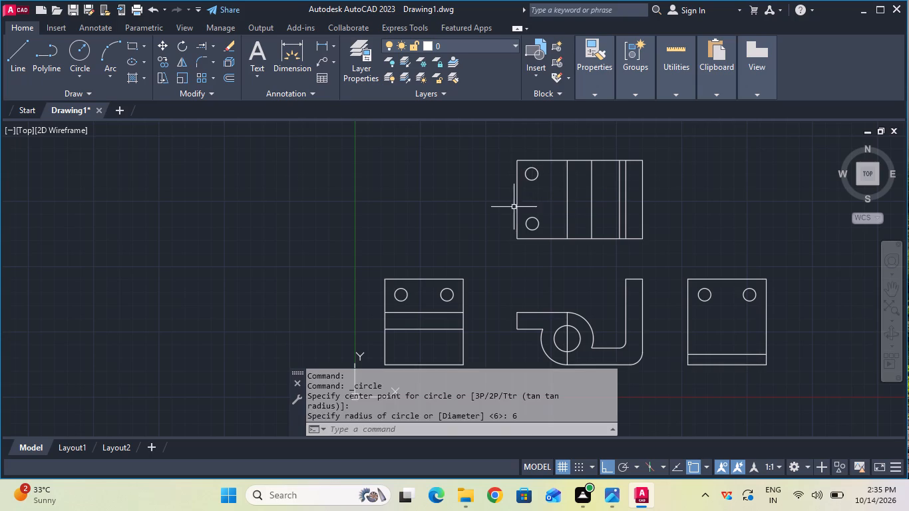
# Join the objects of all four views with the Join command.
pyautogui.scroll(1, 516, 220)
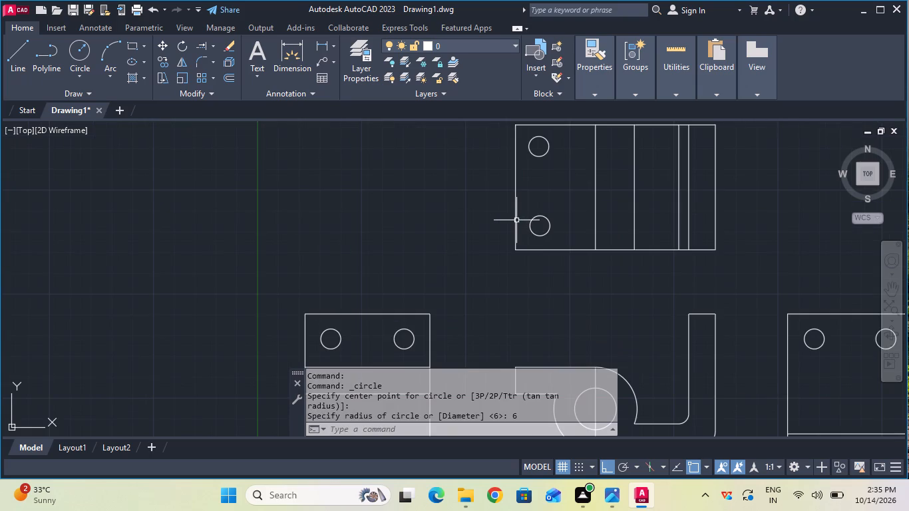
pyautogui.scroll(1, 516, 220)
pyautogui.scroll(-3, 517, 216)
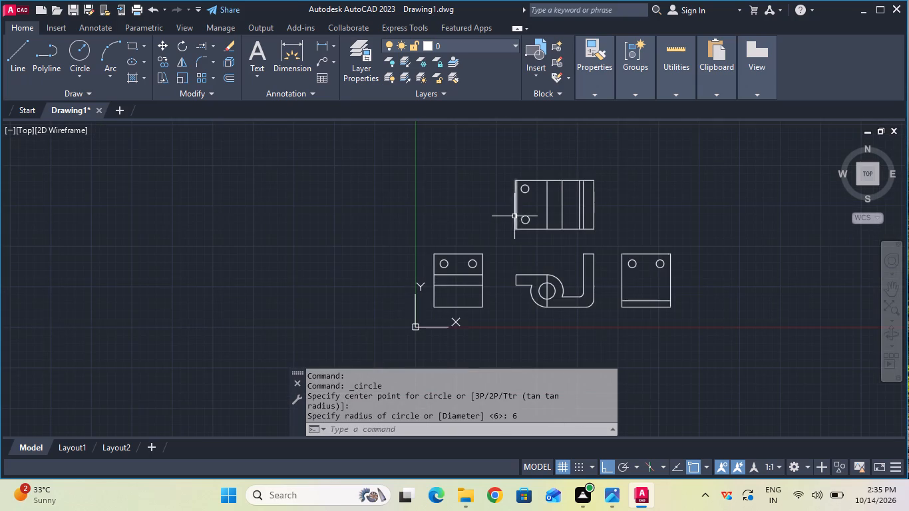
pyautogui.click(427, 158)
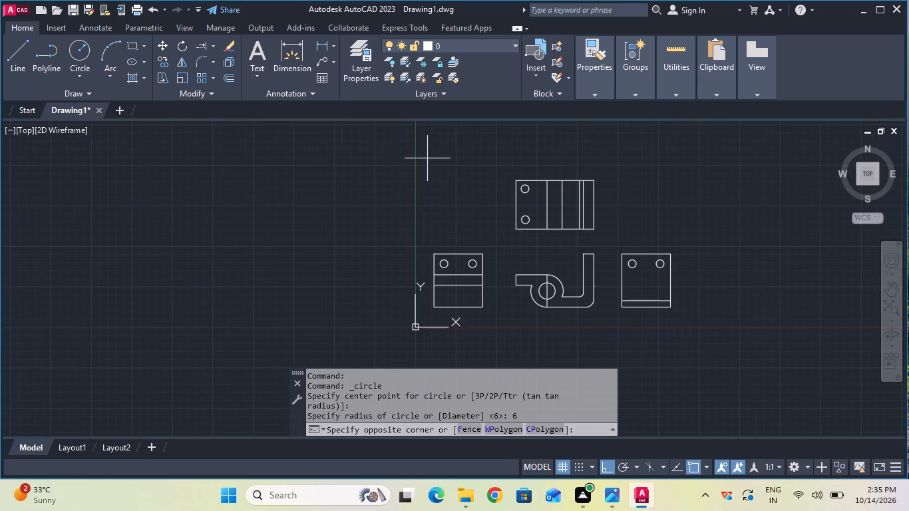
pyautogui.click(701, 335)
pyautogui.write('joi')
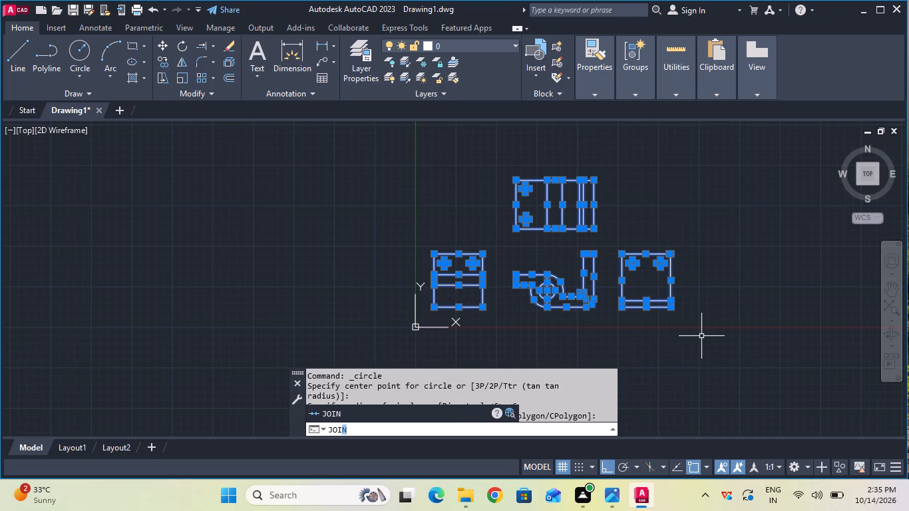
pyautogui.click(453, 410)
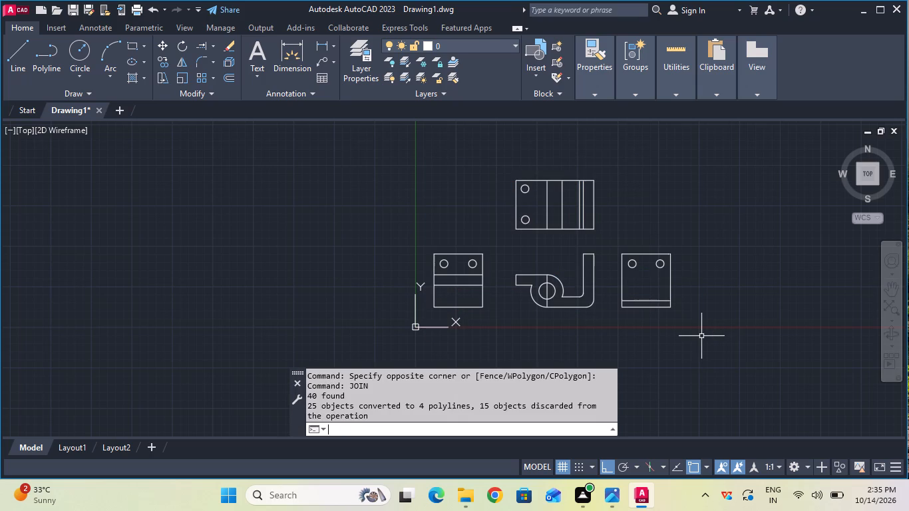
# Turn off the command log file with LOGFILEOFF.
pyautogui.click(405, 426)
pyautogui.write('l0g')
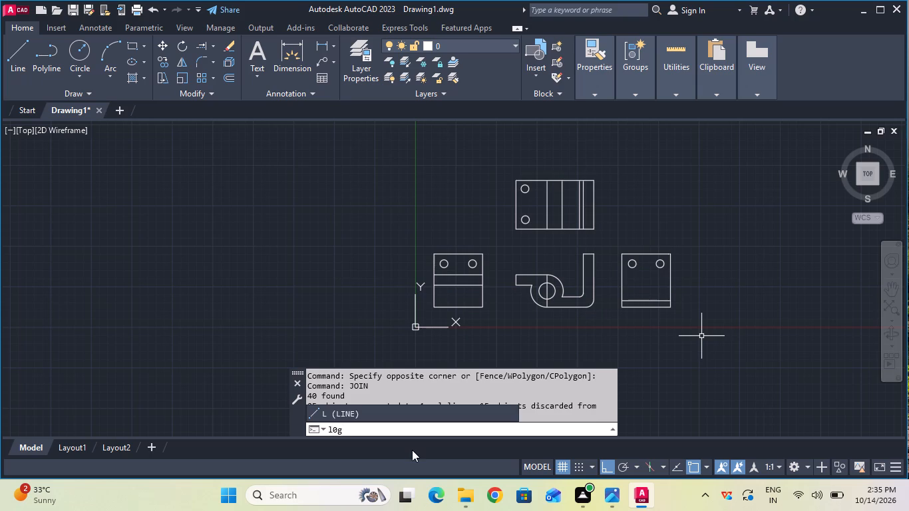
pyautogui.press('BackSpace')
pyautogui.press('BackSpace')
pyautogui.press('o')
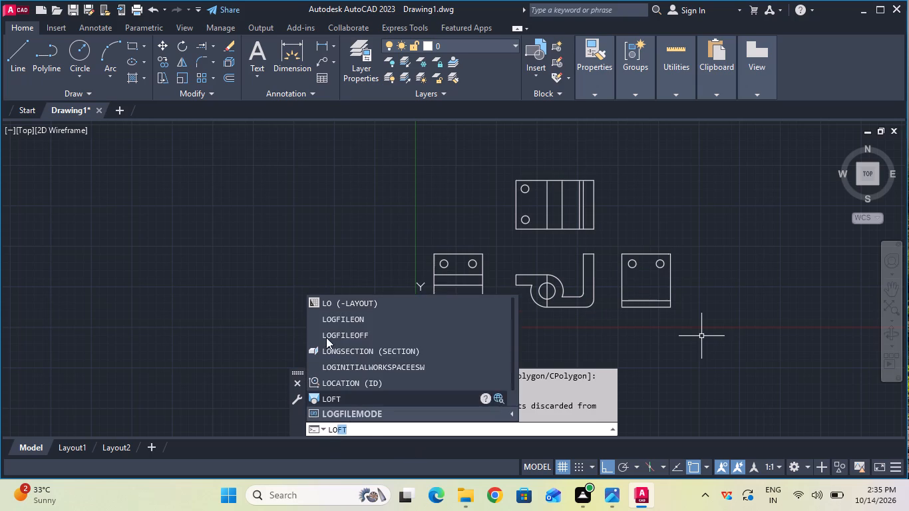
pyautogui.click(339, 328)
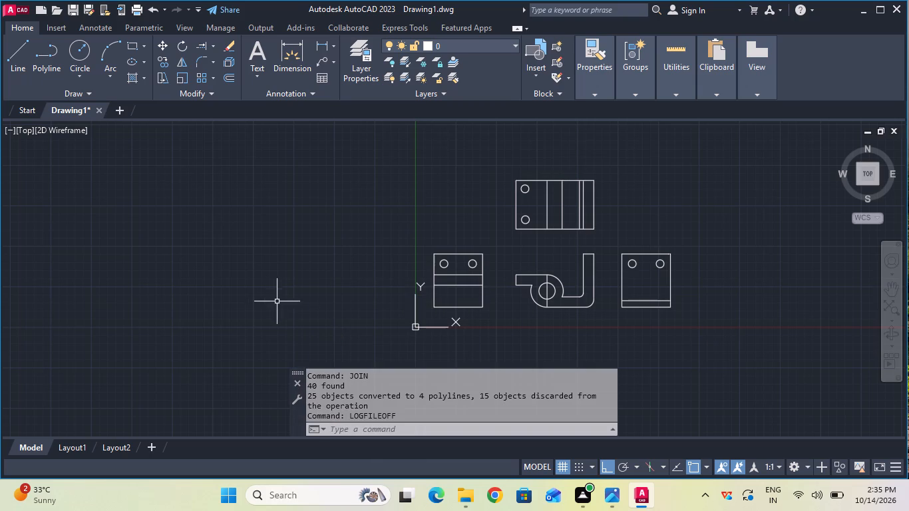
# Save the drawing as Hinge leaf in the Documents folder, as an AutoCAD 2018 drawing.
pyautogui.click(77, 10)
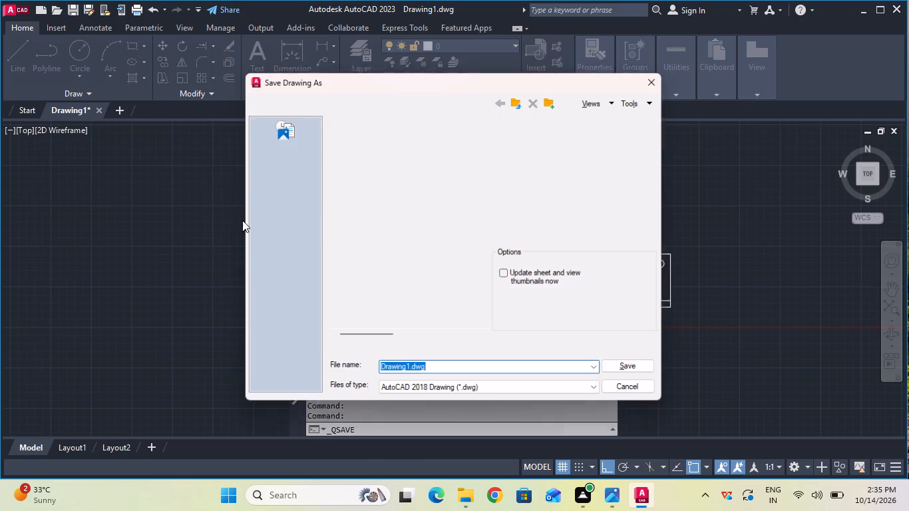
pyautogui.press('BackSpace')
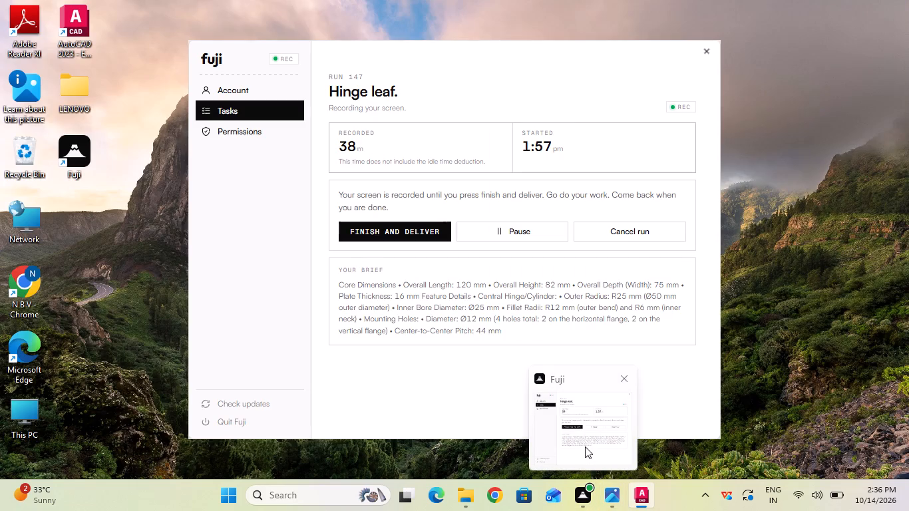
pyautogui.click(395, 367)
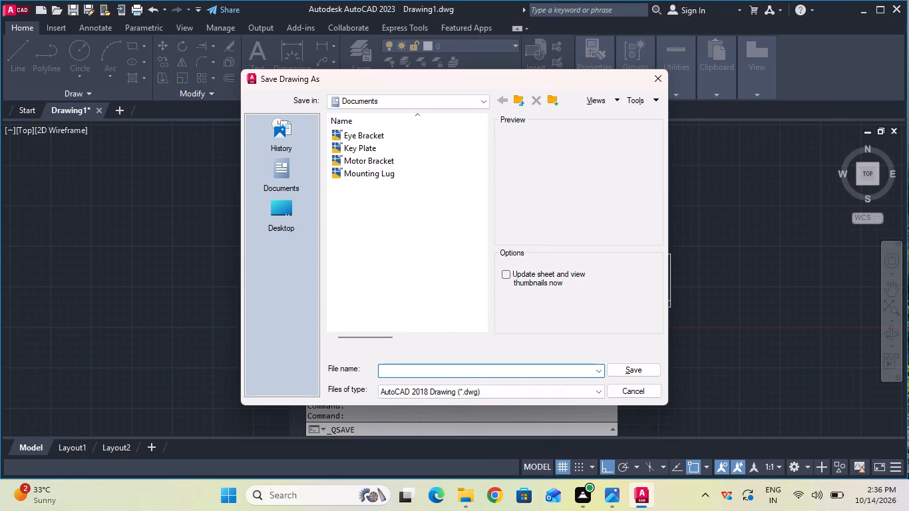
pyautogui.press('h')
pyautogui.write('inge')
pyautogui.press('space')
pyautogui.write('leaf')
pyautogui.click(631, 367)
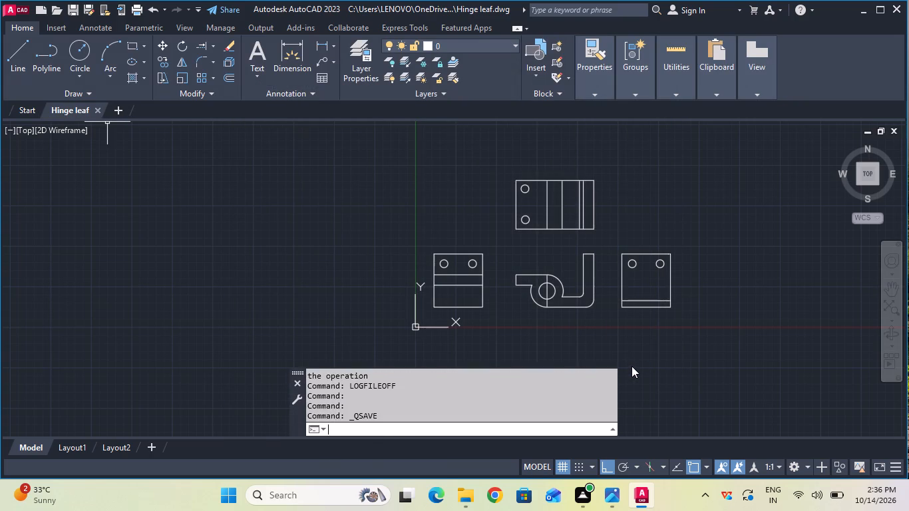
# Set up the plot on ISO A4 (297.00 x 210.00 MM) paper, centred, with a window around all four views as plot area.
pyautogui.click(140, 9)
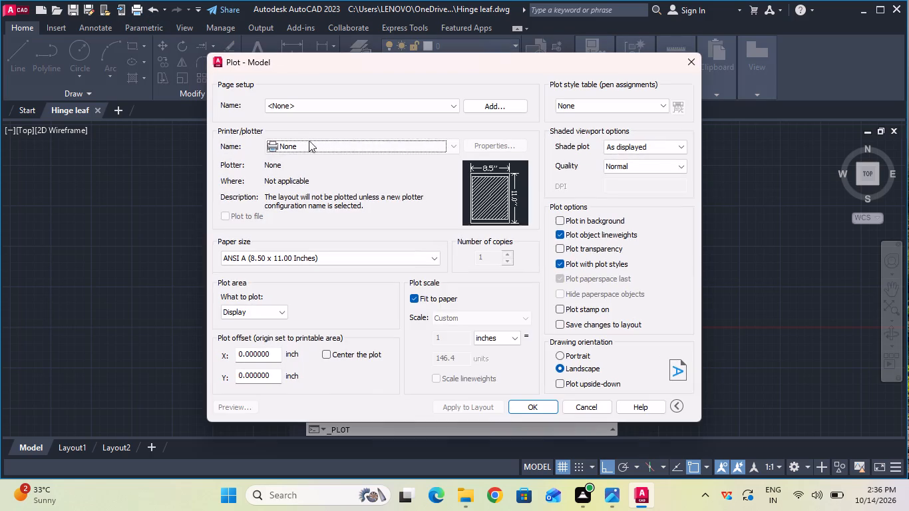
pyautogui.click(355, 251)
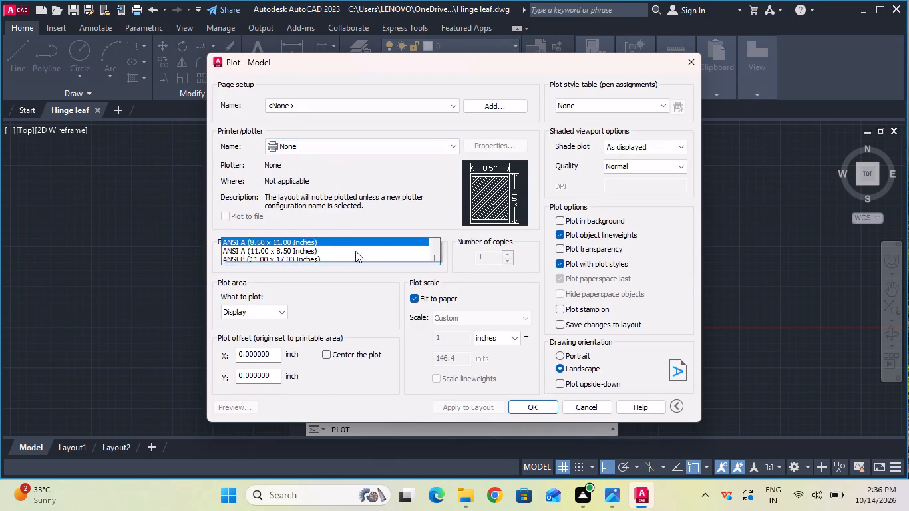
pyautogui.click(363, 169)
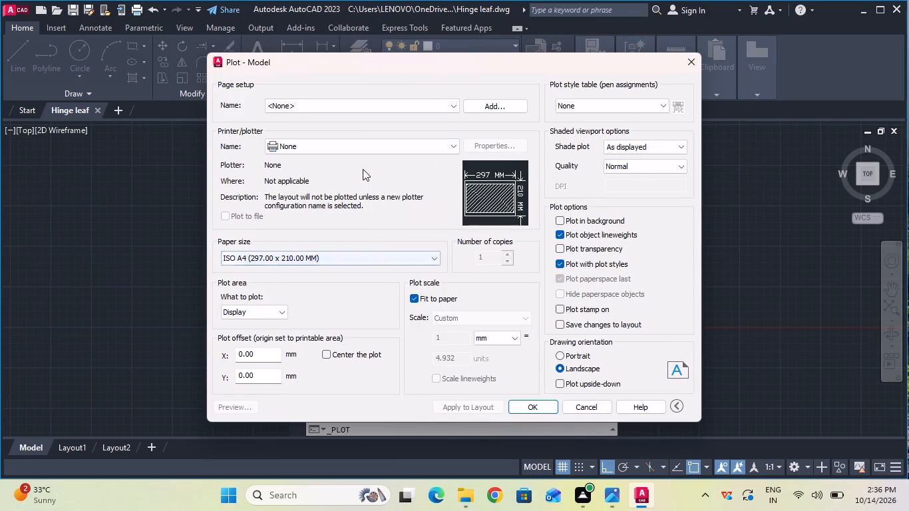
pyautogui.click(327, 351)
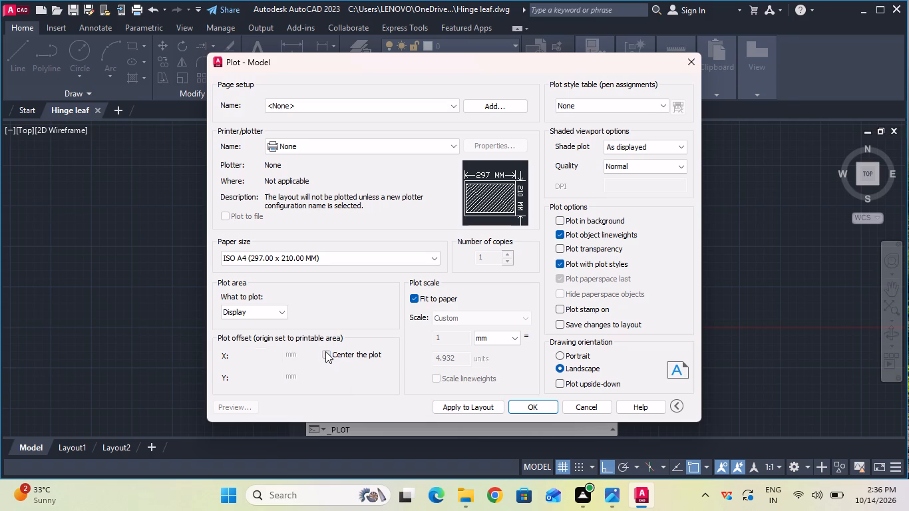
pyautogui.click(276, 313)
pyautogui.click(266, 356)
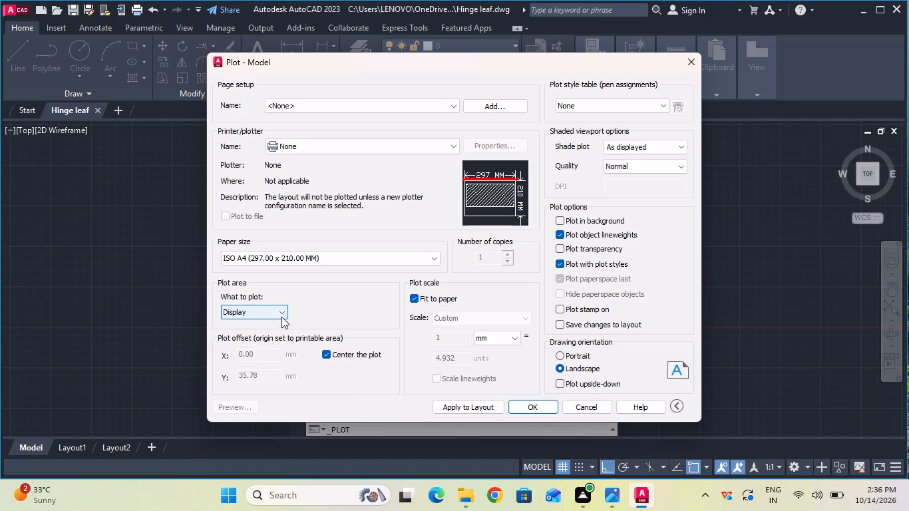
pyautogui.click(281, 317)
pyautogui.click(278, 347)
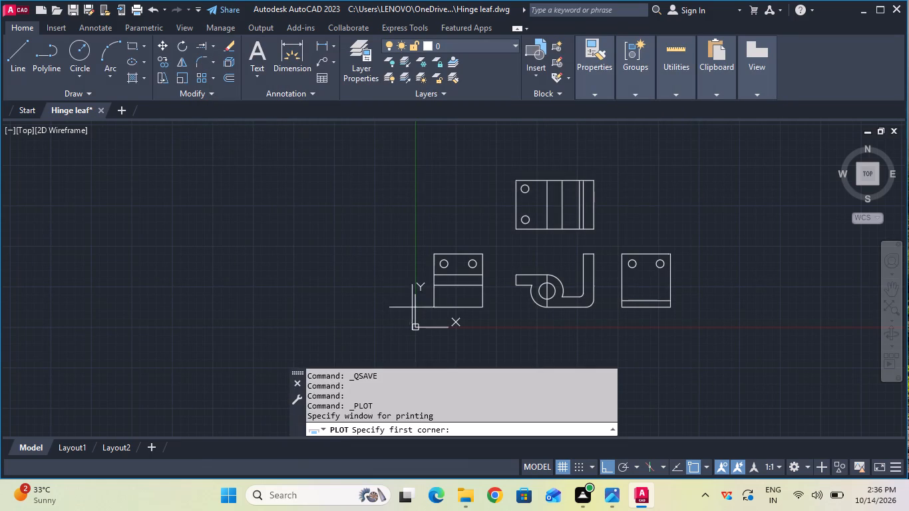
pyautogui.click(424, 315)
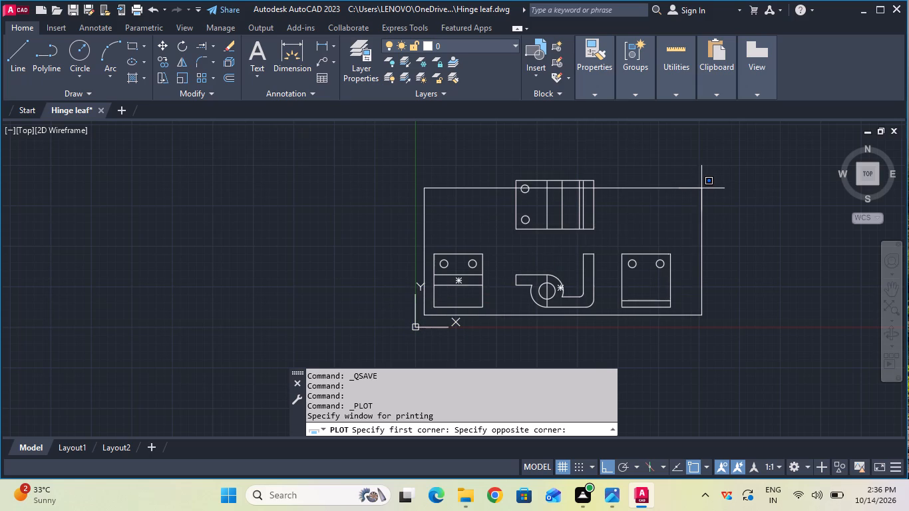
pyautogui.click(699, 168)
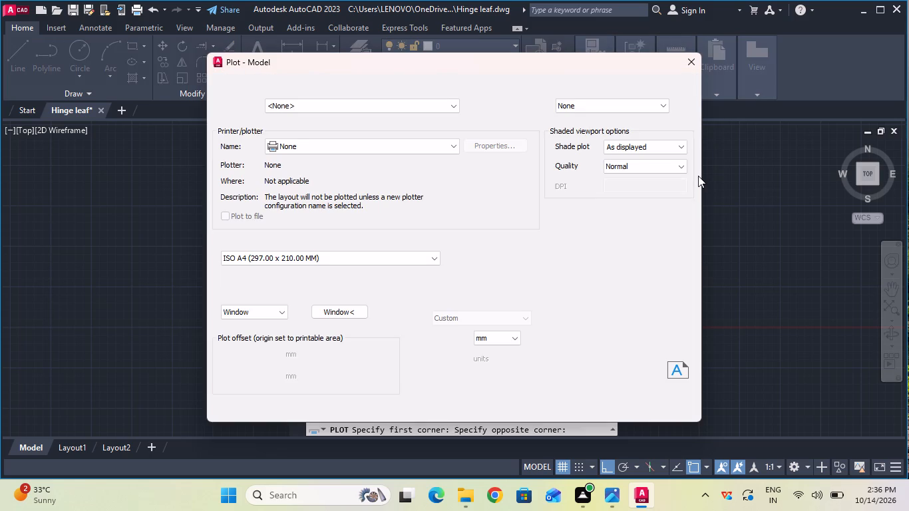
# Plot the drawing with DWG To PDF.pc3 and save it as Hinge leaf-Model.pdf in Documents.
pyautogui.click(447, 140)
pyautogui.click(349, 316)
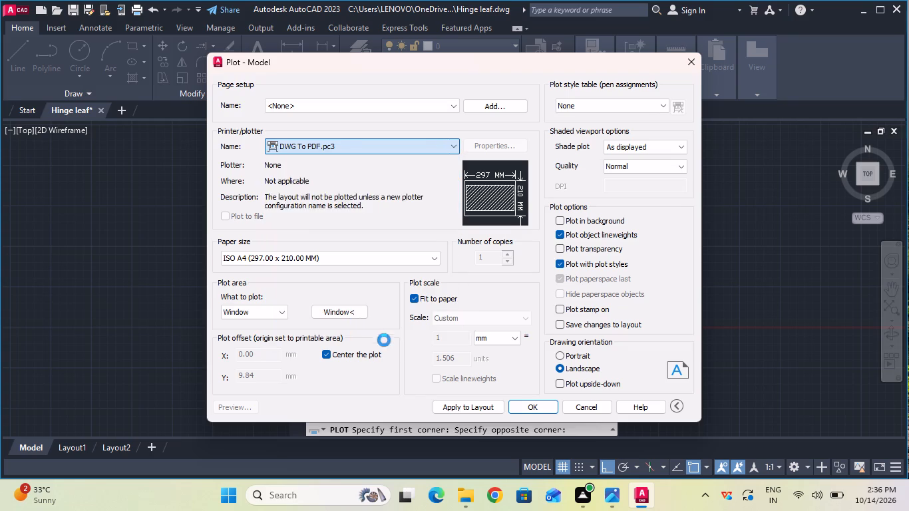
pyautogui.click(513, 397)
pyautogui.click(517, 404)
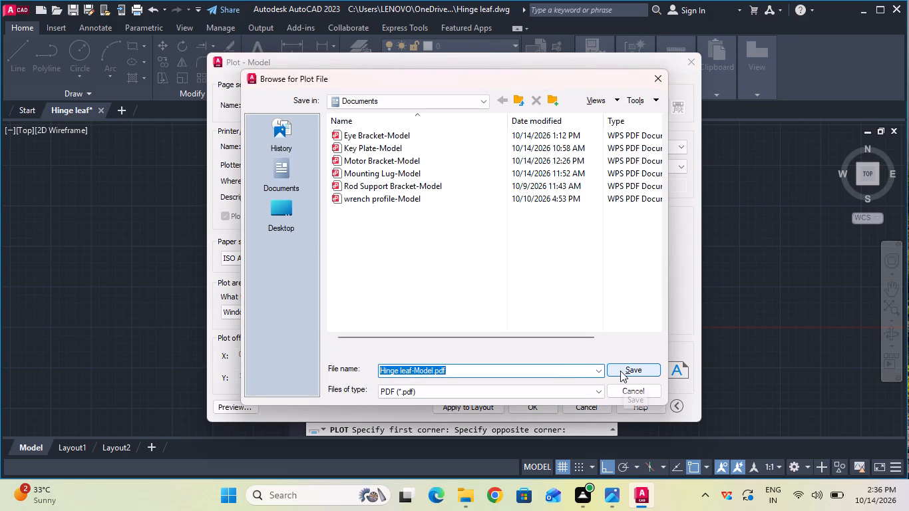
pyautogui.click(620, 371)
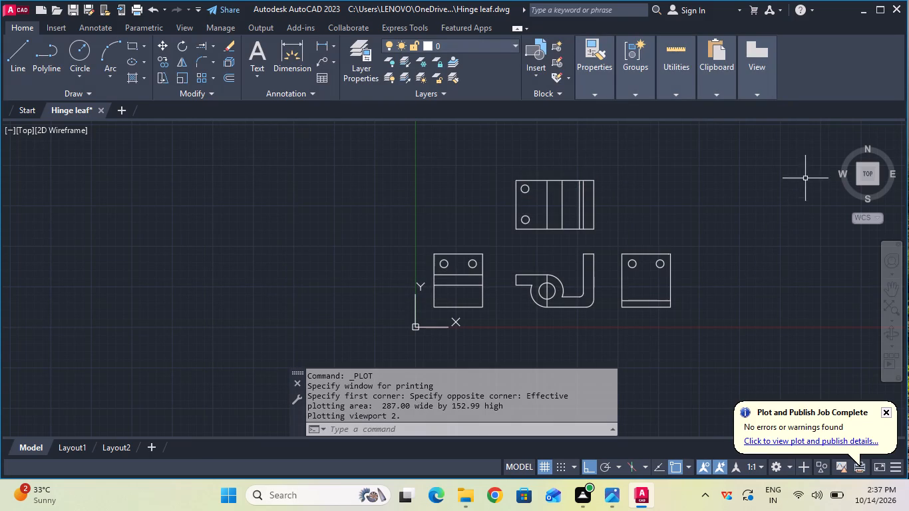
# Close AutoCAD, saving the changes to Hinge leaf.dwg.
pyautogui.click(897, 7)
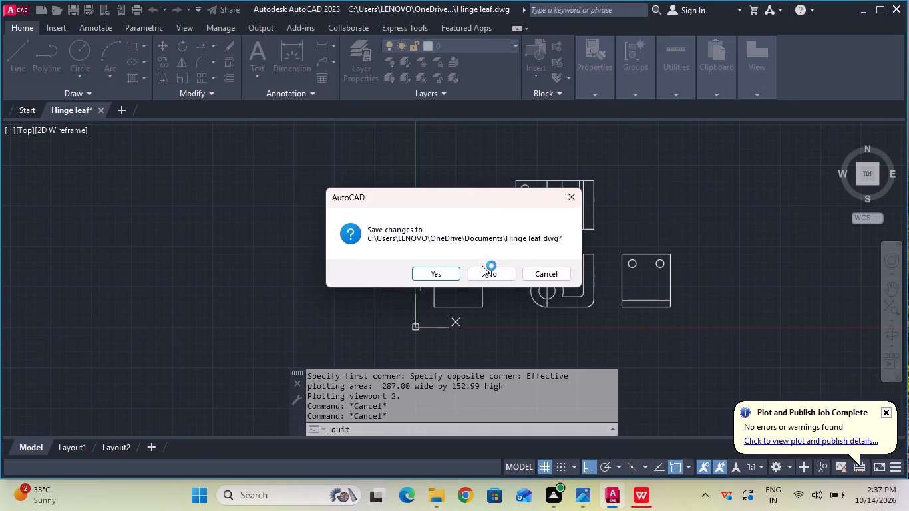
pyautogui.click(454, 282)
pyautogui.click(454, 269)
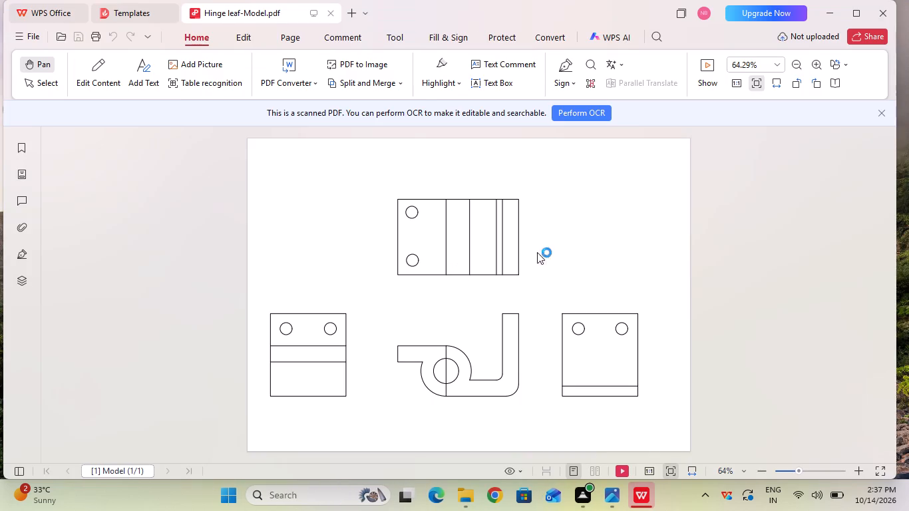
# Close the WPS Office window showing the plotted PDF.
pyautogui.click(879, 21)
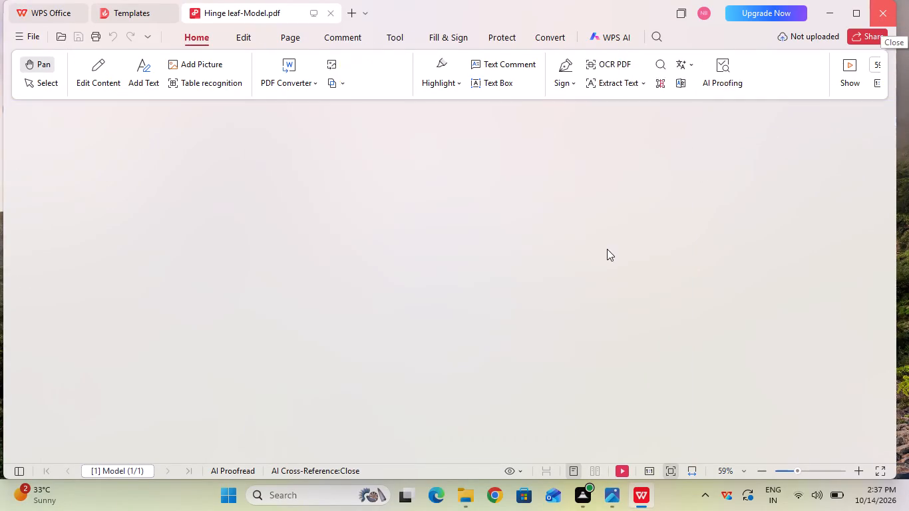